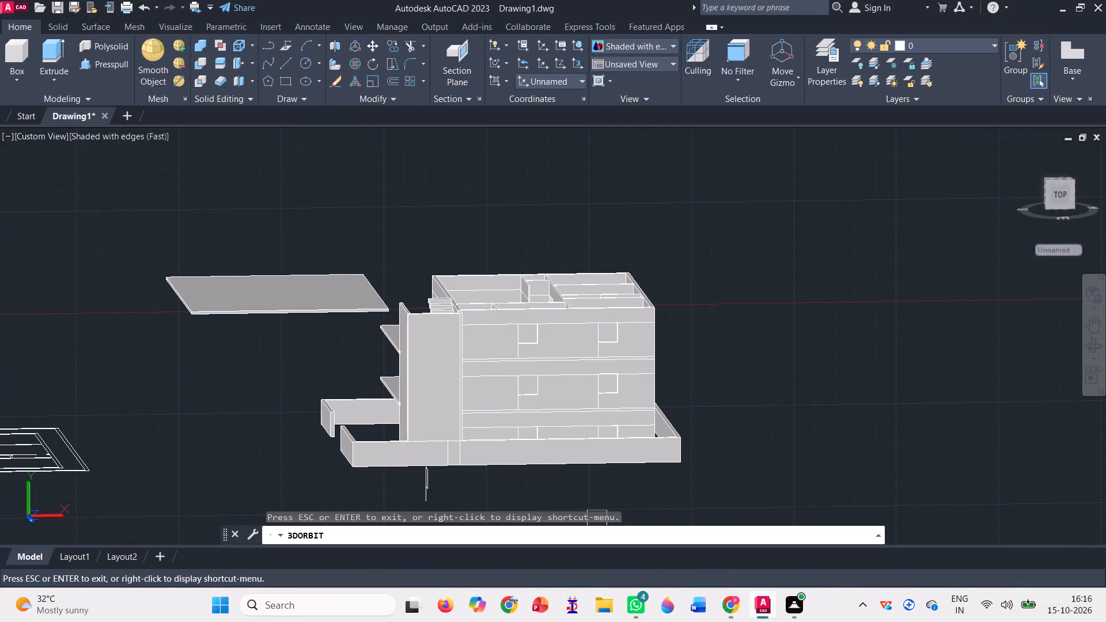
Draw a vertical construction line (XLINE) down the building's plain side wall, from the top wall edge near the corner away from the projecting slabs.
drag(857, 373, 588, 365)
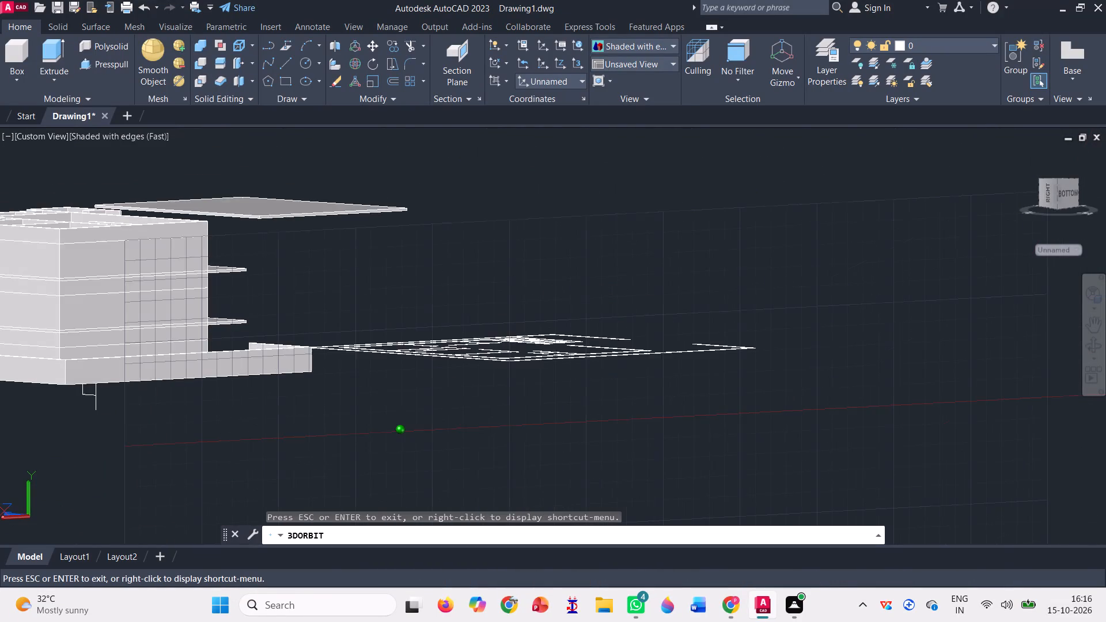
drag(588, 365, 609, 367)
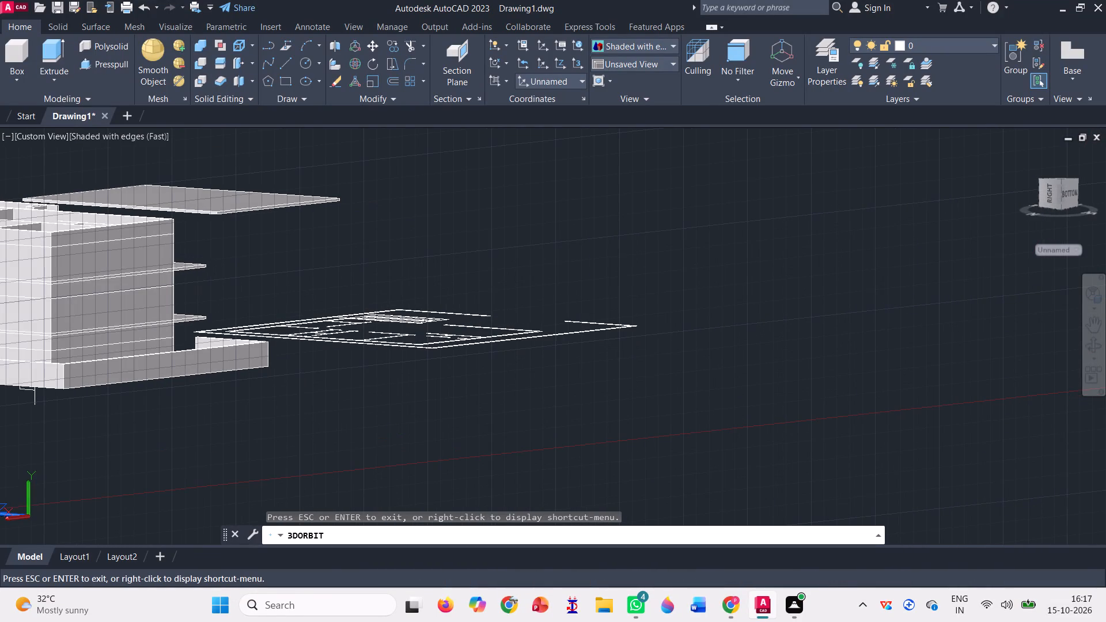
drag(421, 323, 443, 335)
drag(401, 350, 401, 348)
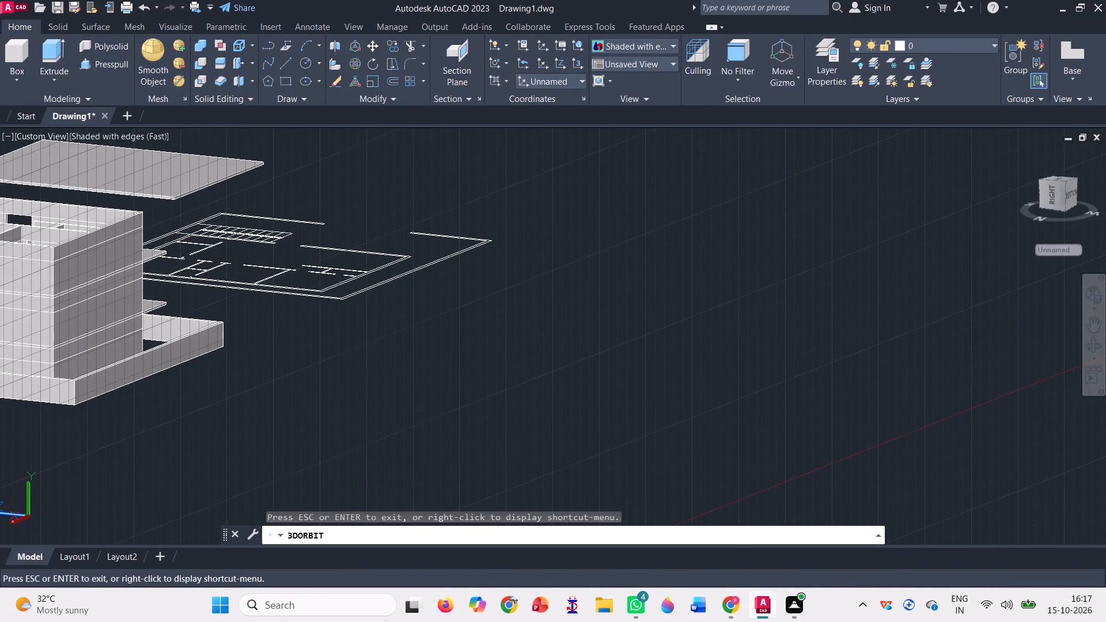
drag(401, 348, 374, 347)
scroll(831, 363, down, 4)
scroll(358, 362, up, 4)
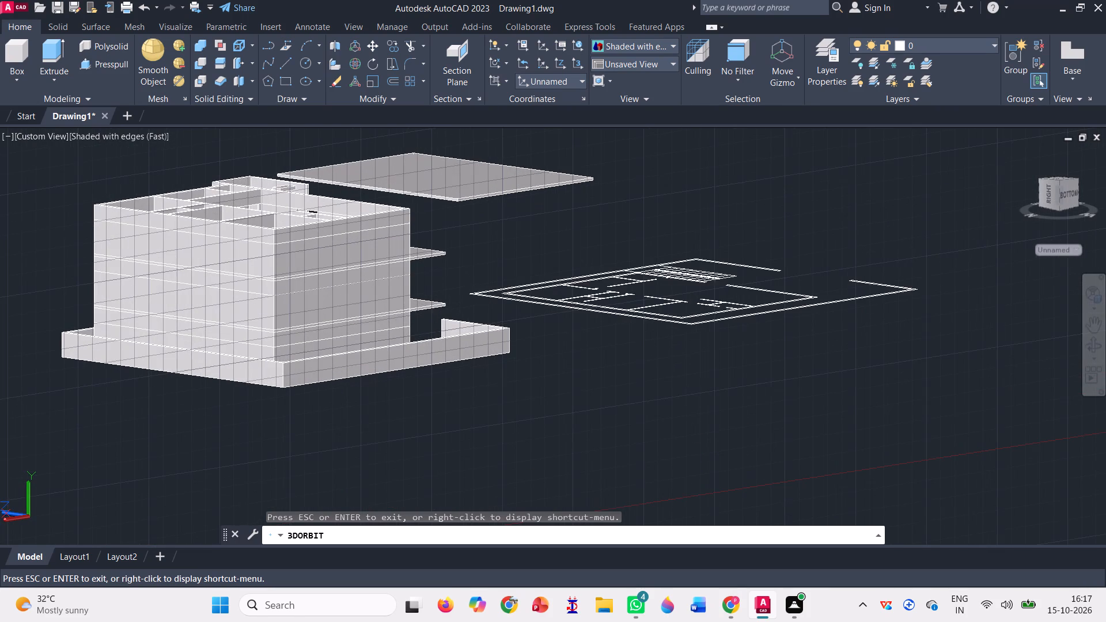
scroll(248, 351, up, 4)
scroll(343, 173, up, 2)
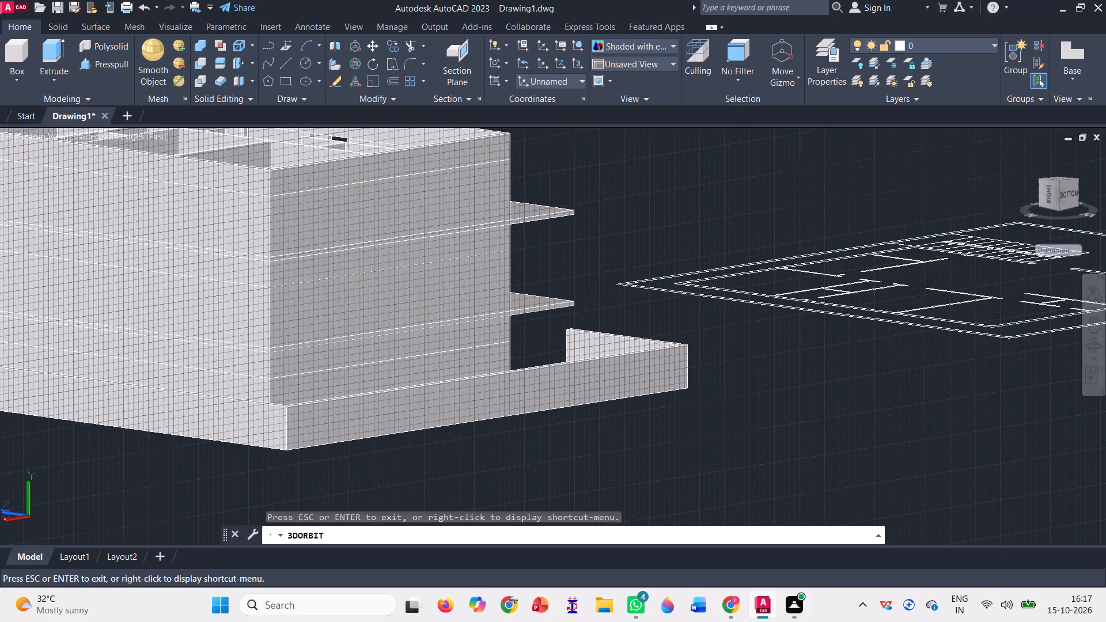
scroll(344, 141, up, 9)
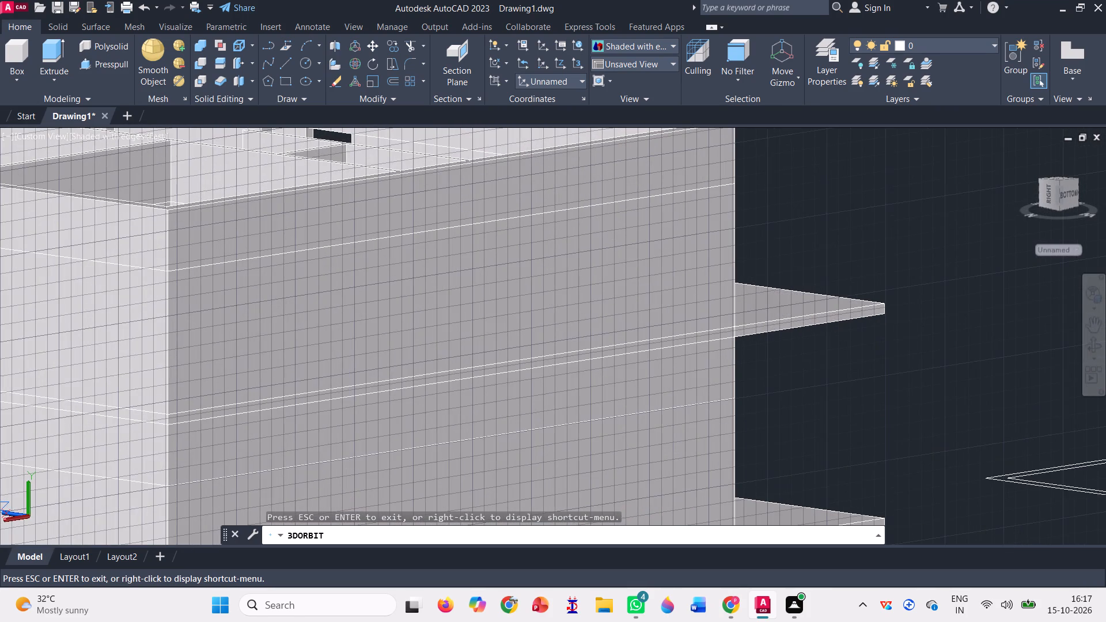
key(Escape)
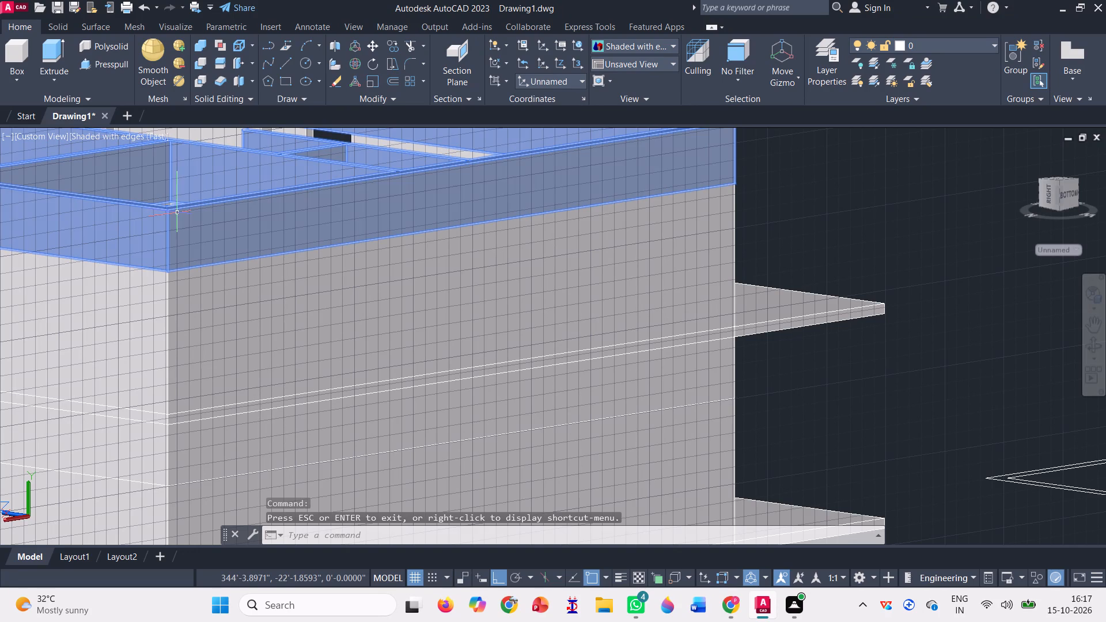
text(xl)
key(Return)
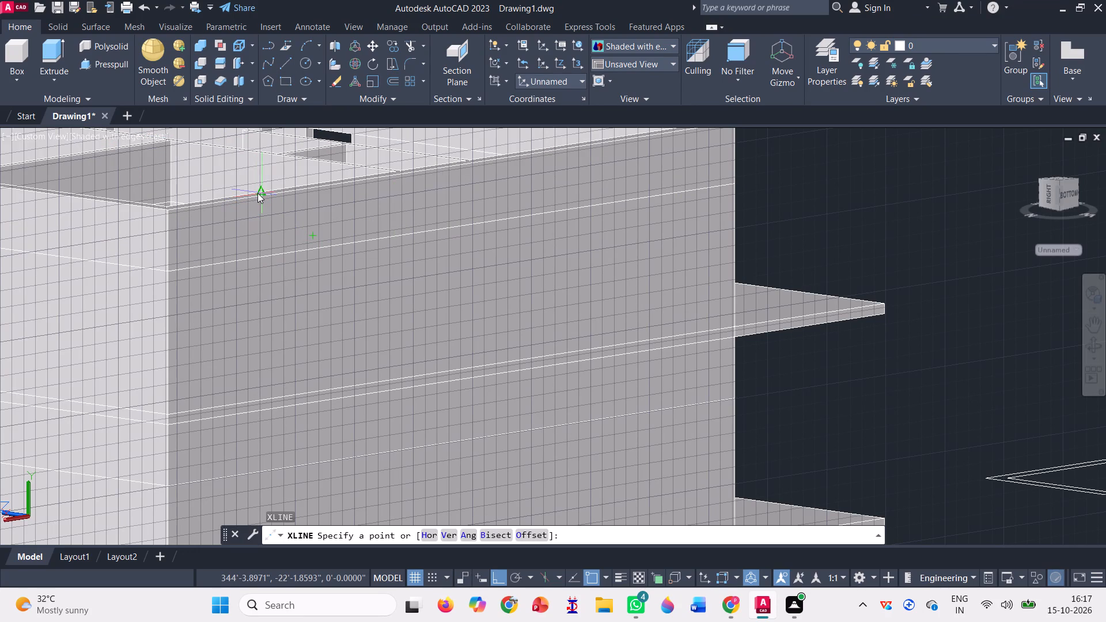
scroll(256, 194, up, 4)
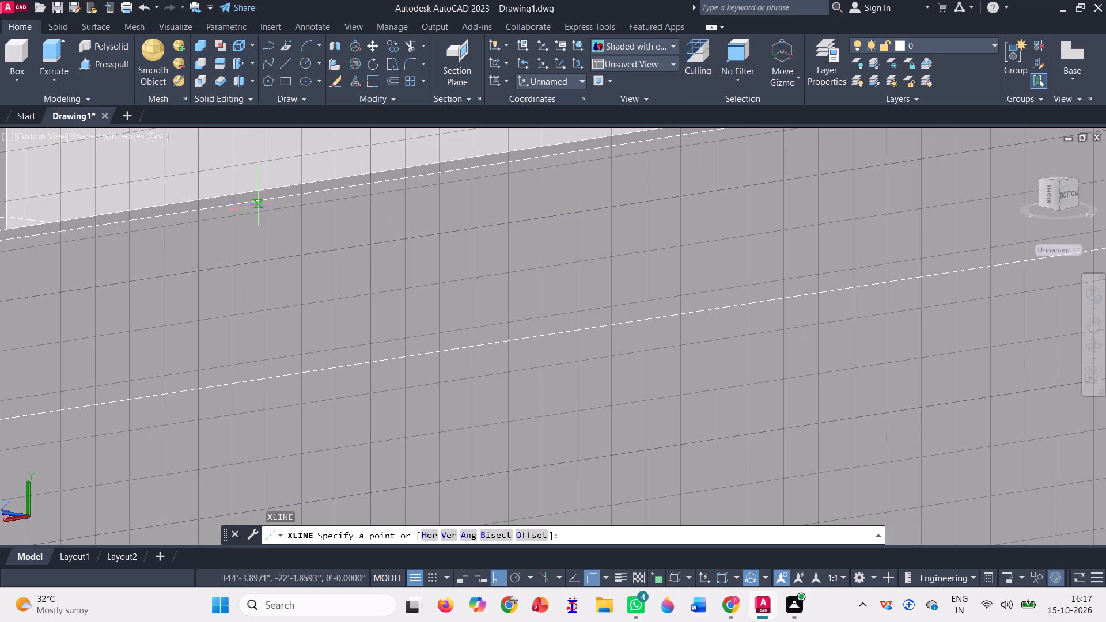
drag(255, 196, 253, 208)
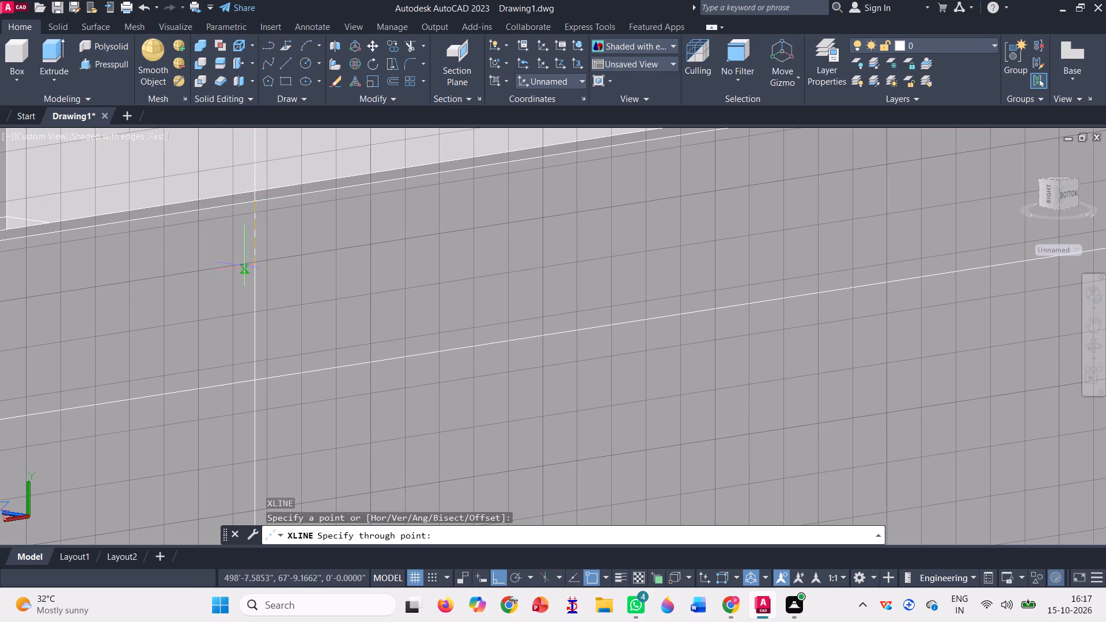
scroll(263, 223, down, 4)
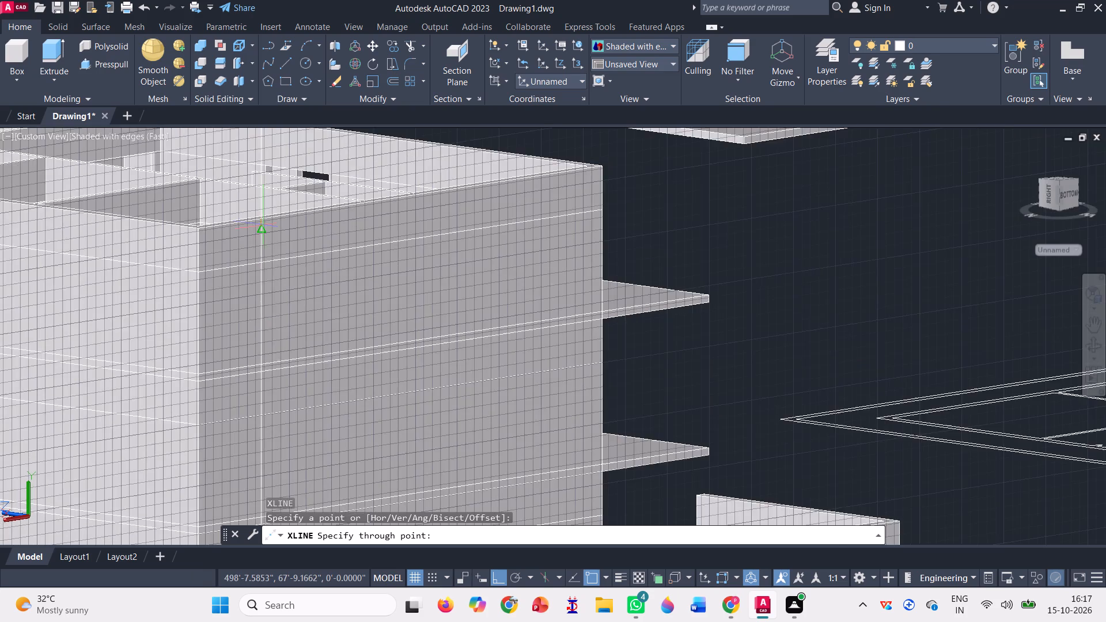
scroll(263, 225, down, 2)
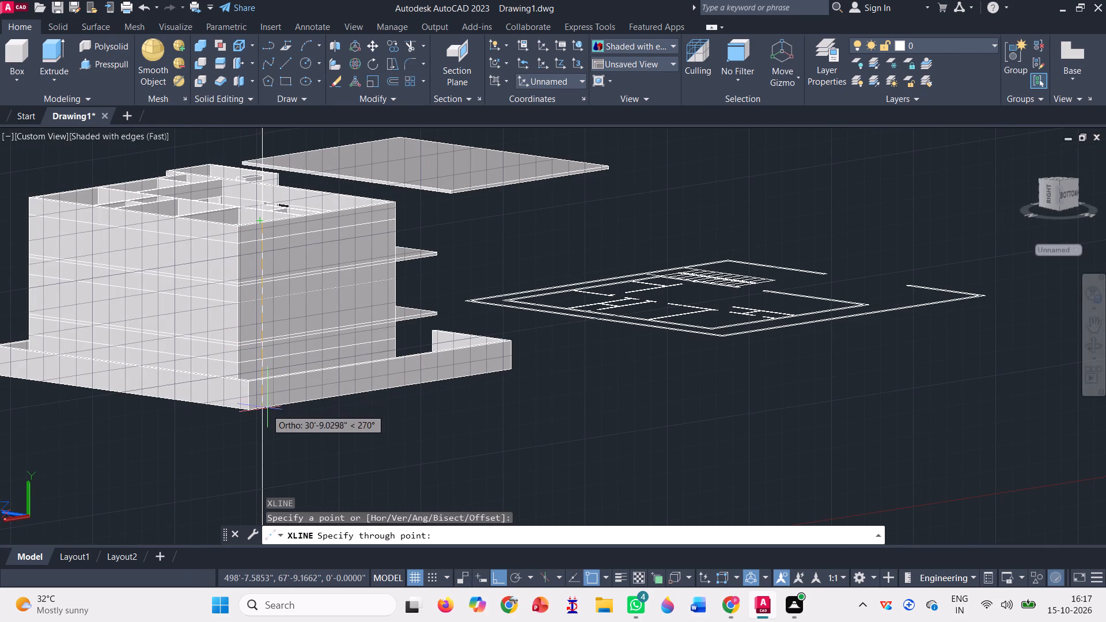
click(270, 457)
key(space)
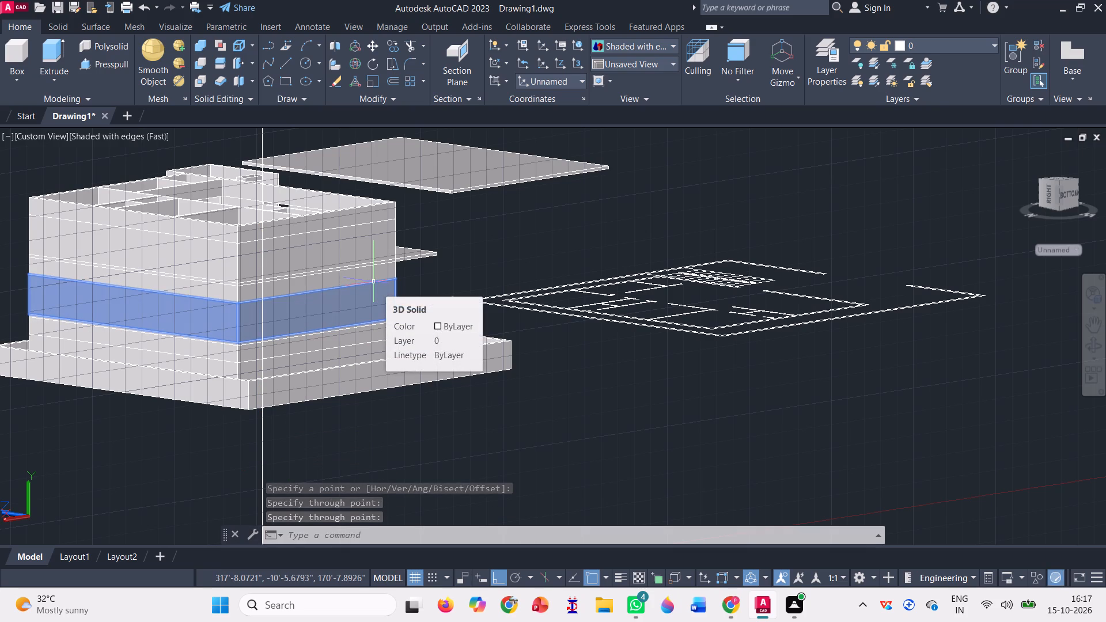
Draw a second vertical construction line from the same wall's top edge, farther along towards the projecting slabs.
key(x)
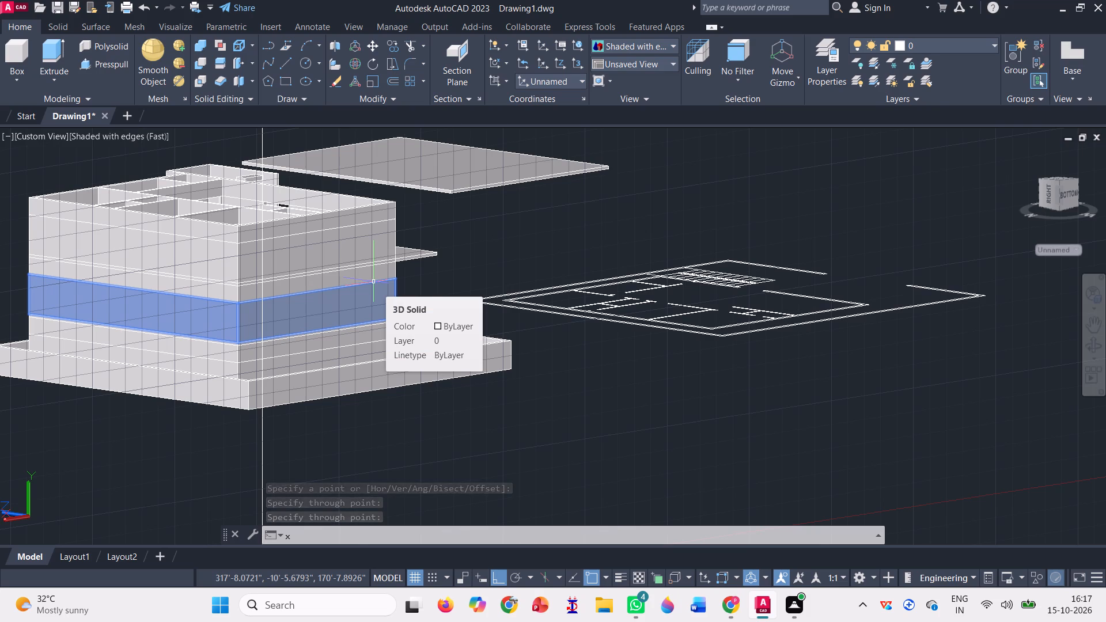
key(l)
key(Return)
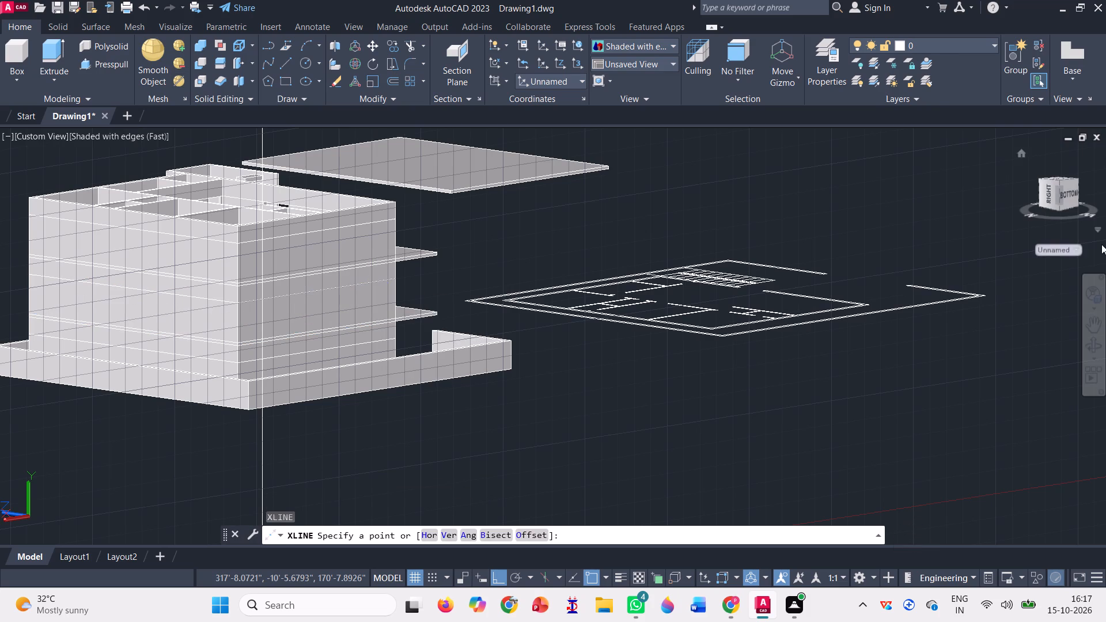
click(1097, 348)
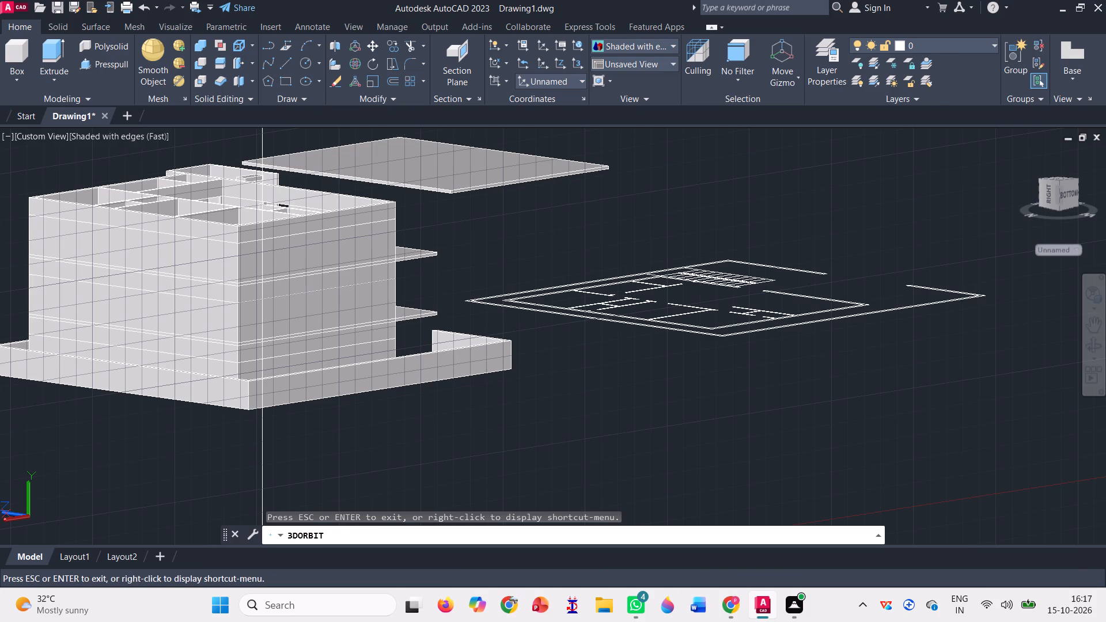
drag(437, 285, 412, 325)
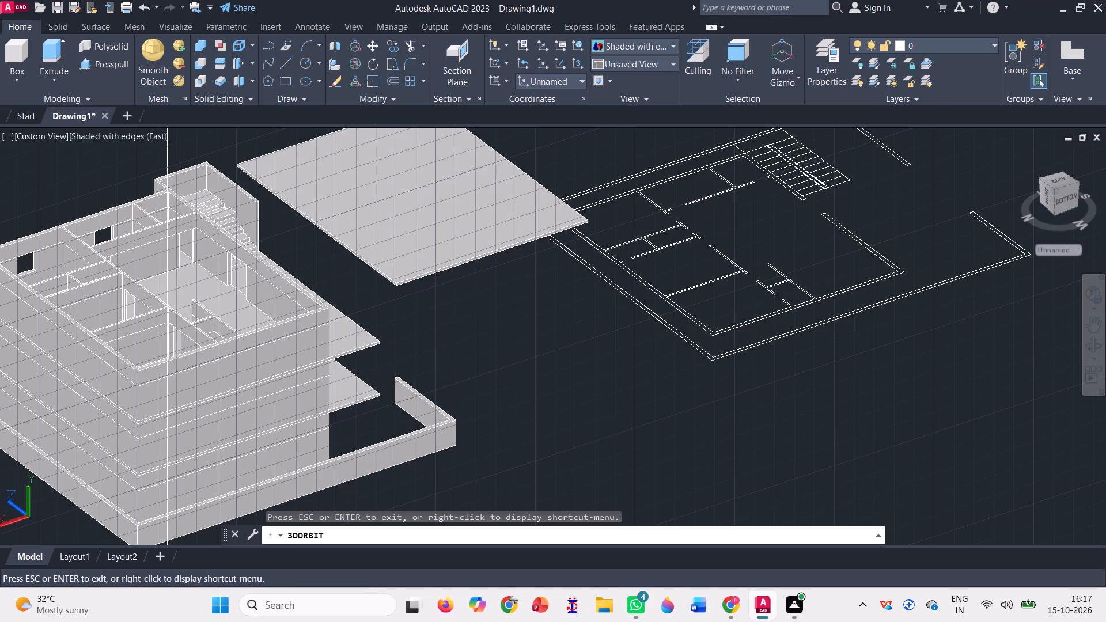
key(Escape)
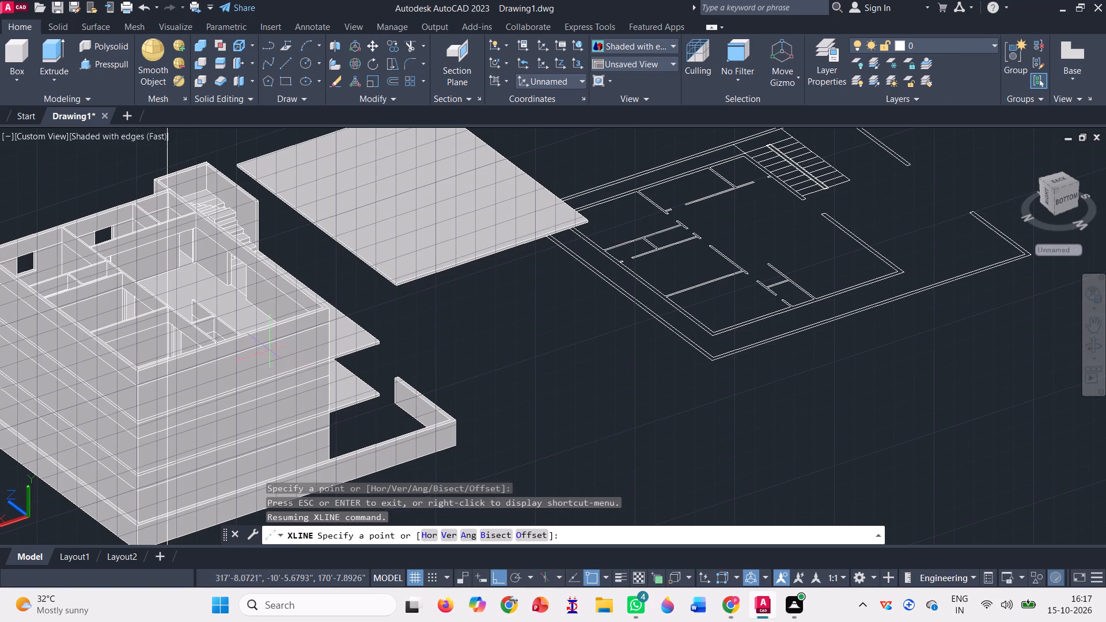
scroll(270, 341, up, 3)
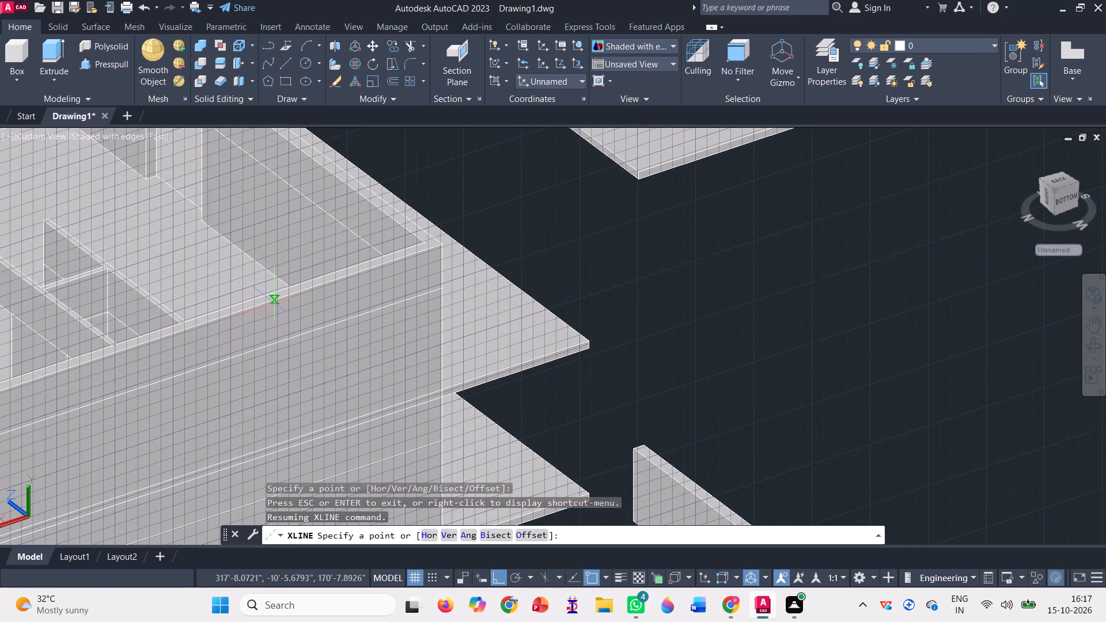
click(272, 302)
scroll(276, 267, down, 4)
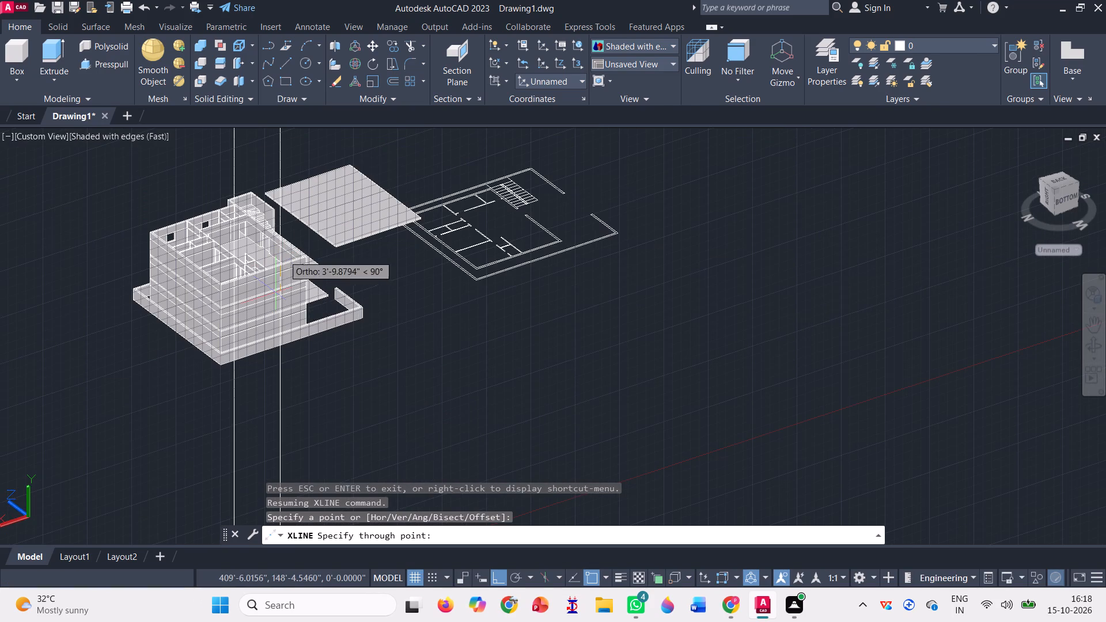
click(257, 457)
key(space)
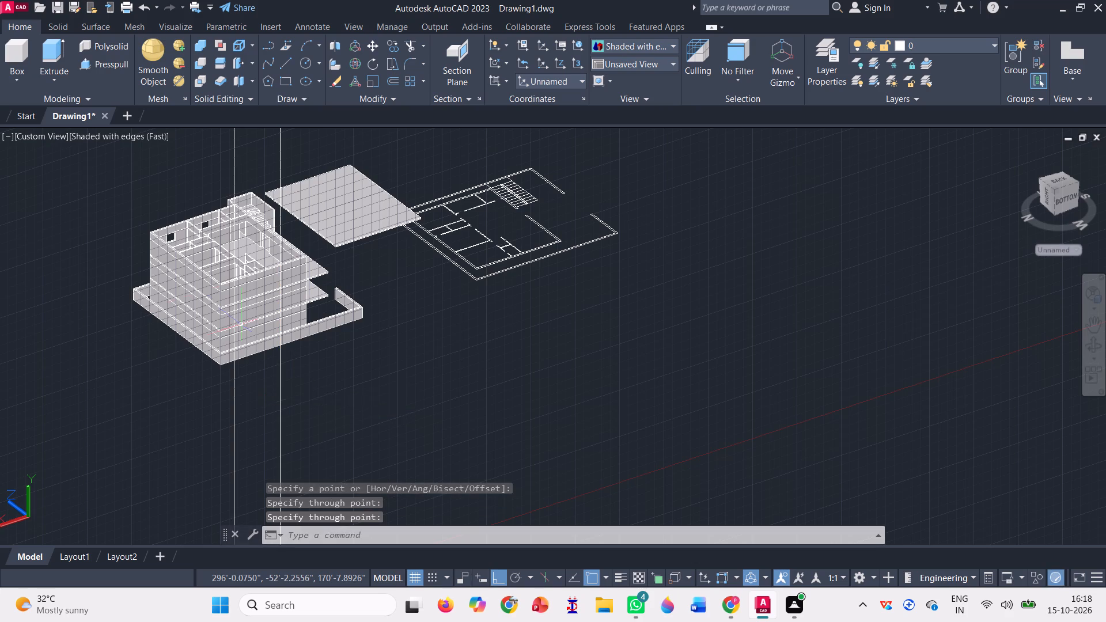
Examine the building and the two vertical construction lines from several sides.
scroll(202, 291, up, 3)
scroll(365, 233, down, 2)
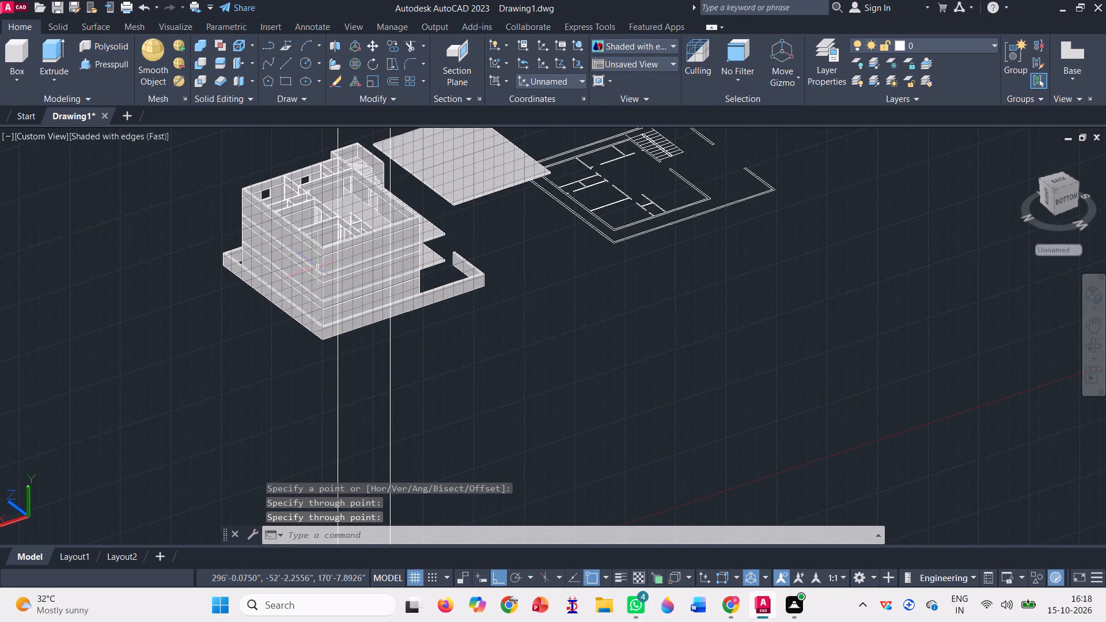
click(1097, 341)
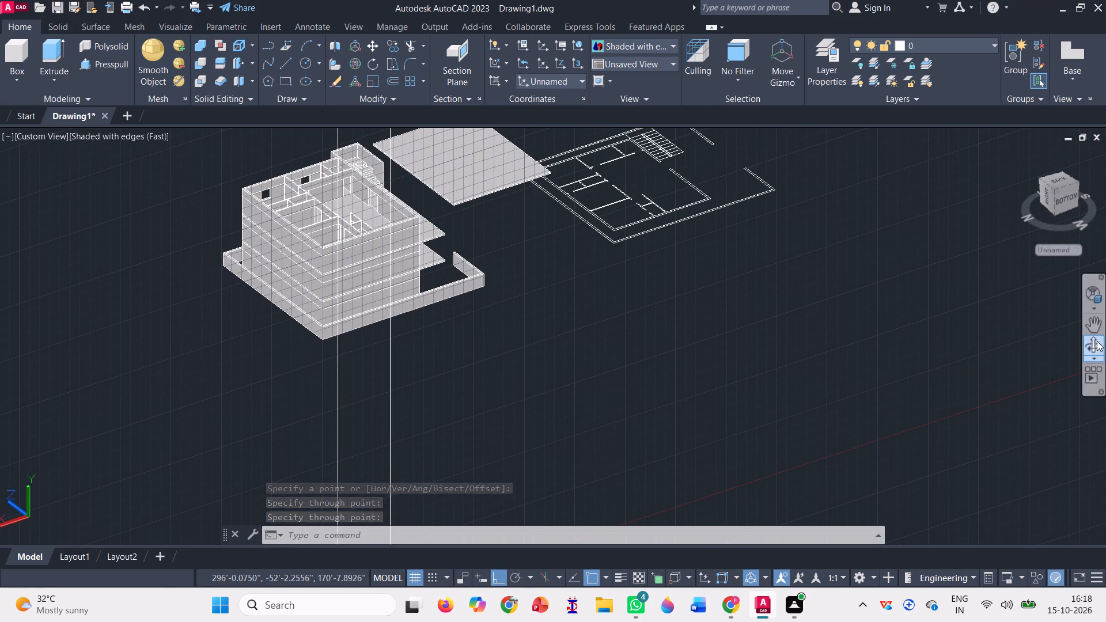
drag(558, 411, 762, 402)
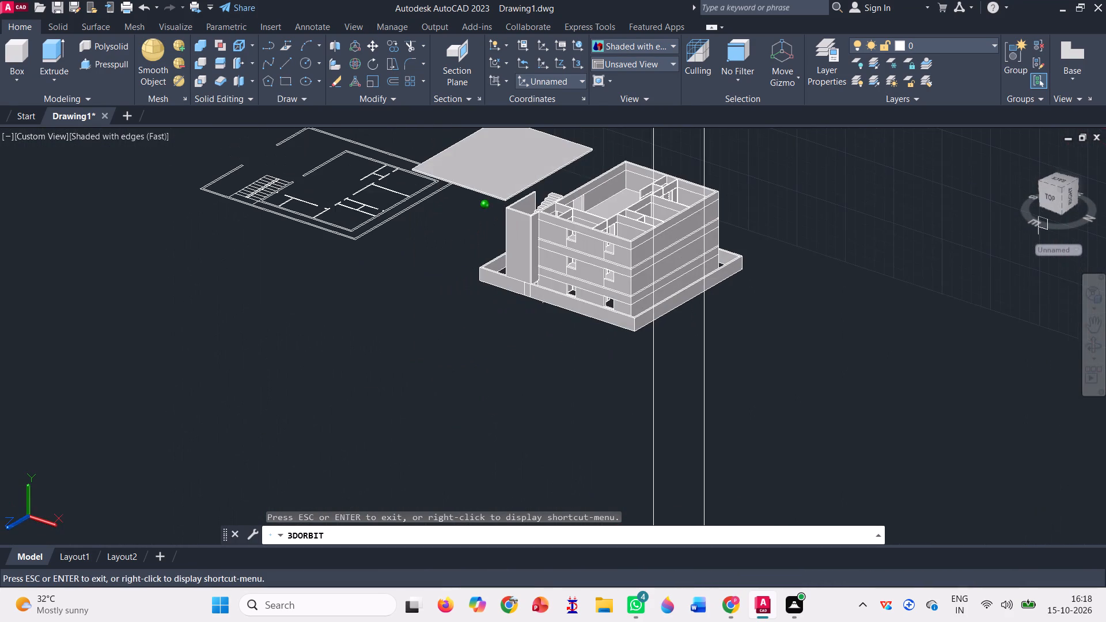
drag(762, 402, 763, 397)
scroll(594, 428, down, 1)
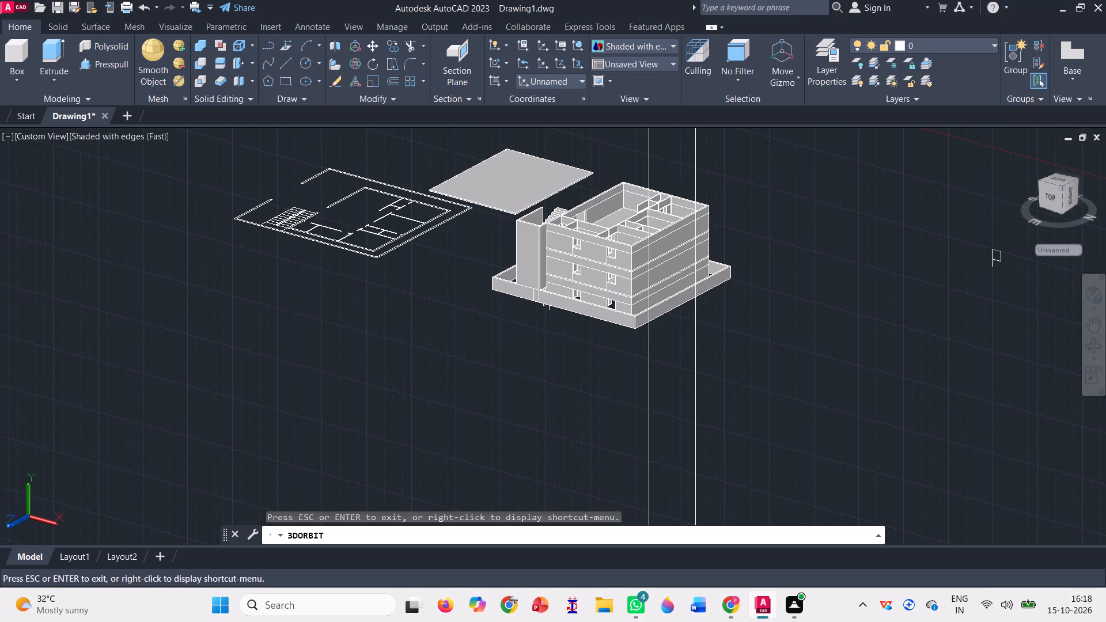
scroll(654, 166, up, 8)
scroll(629, 206, up, 3)
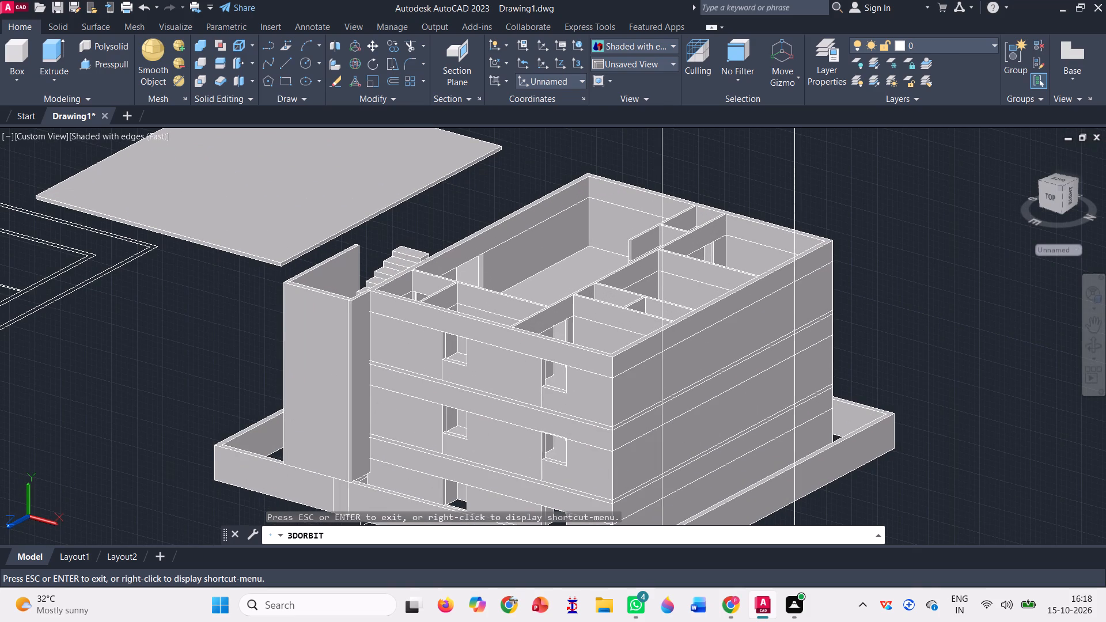
drag(449, 226, 498, 200)
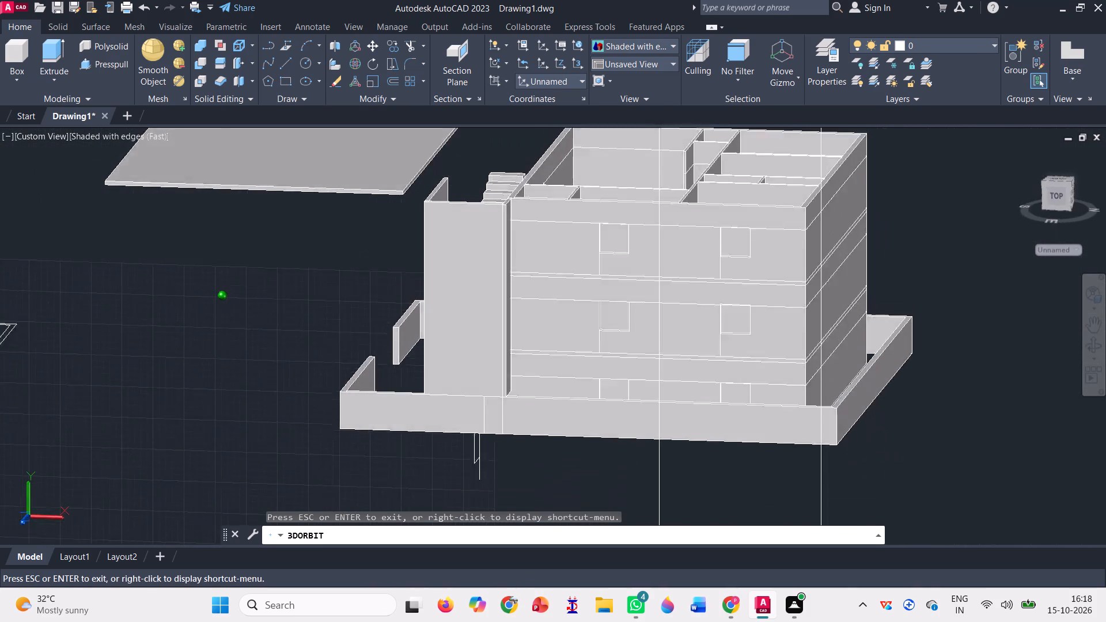
drag(498, 200, 507, 189)
scroll(607, 356, down, 3)
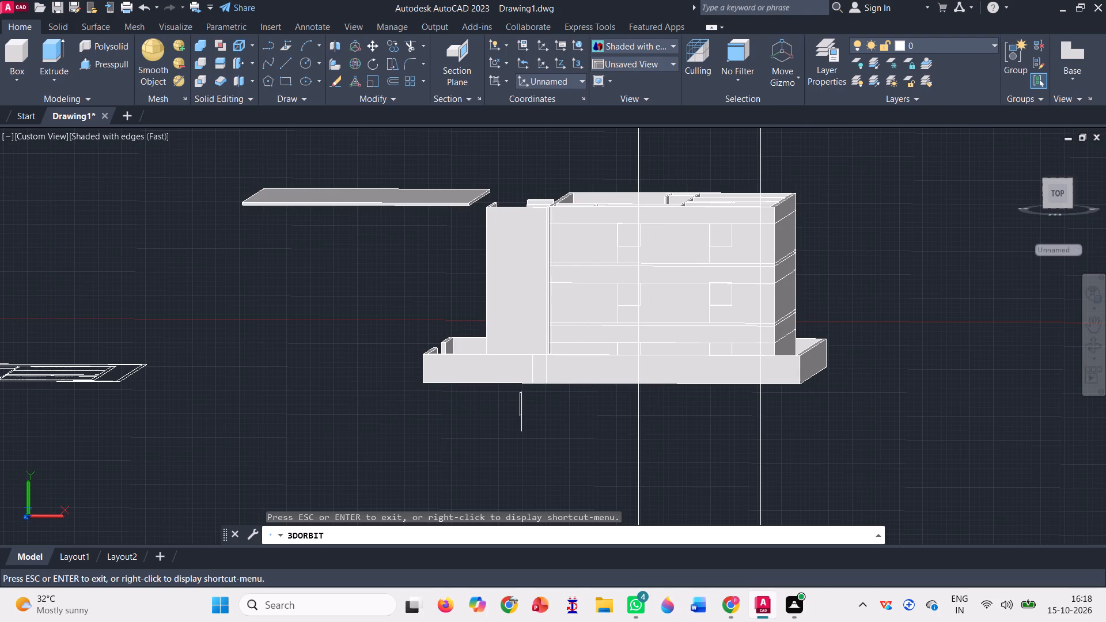
scroll(445, 426, down, 2)
drag(639, 419, 546, 435)
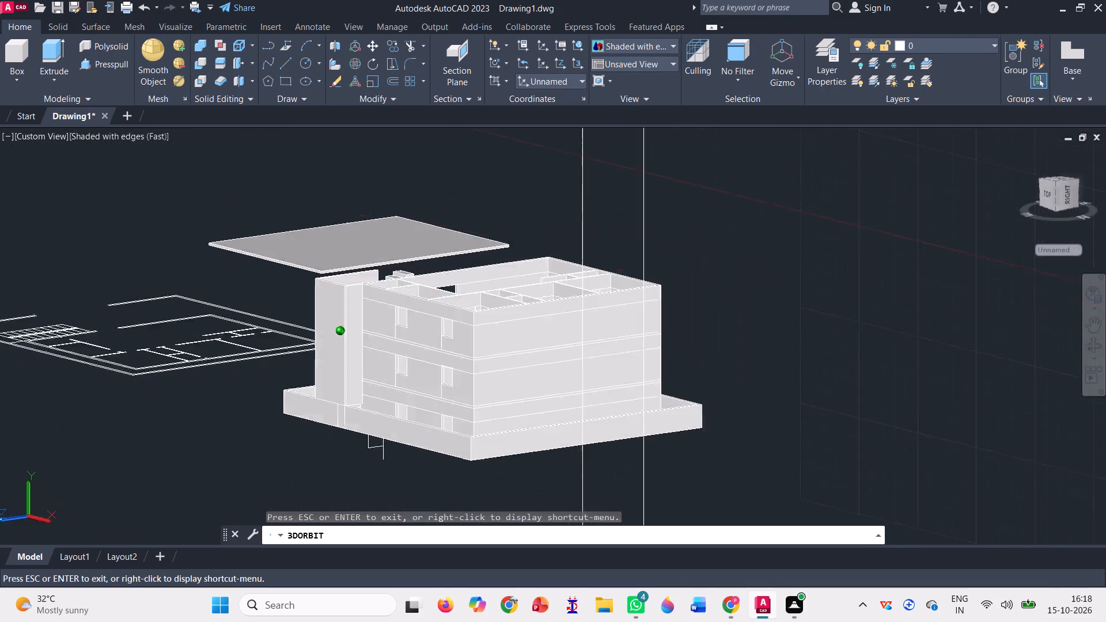
drag(546, 435, 314, 422)
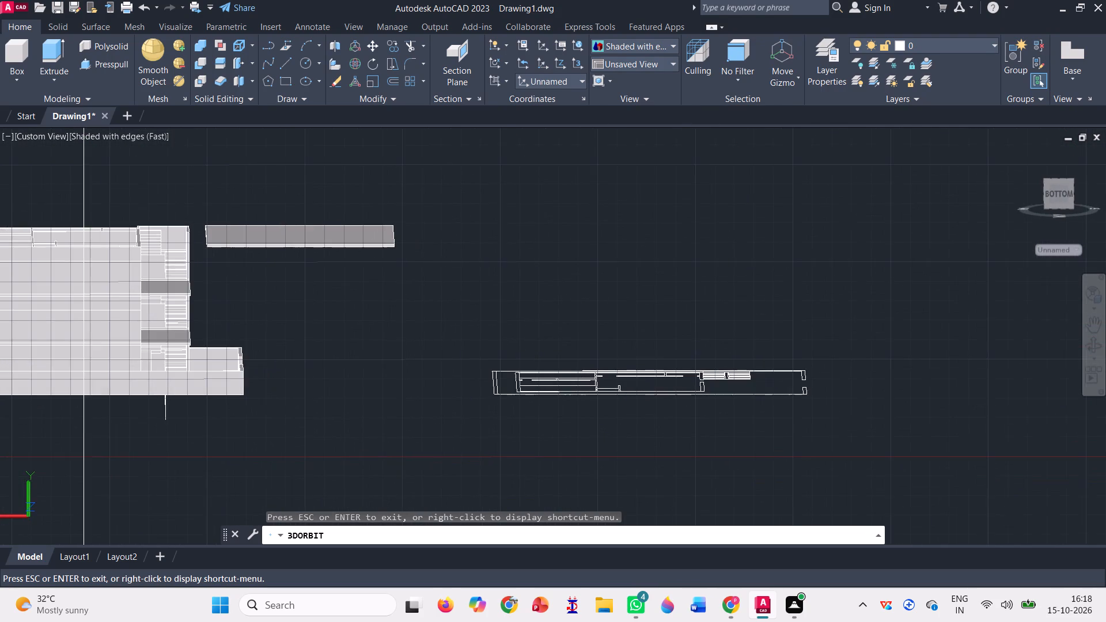
scroll(575, 290, down, 9)
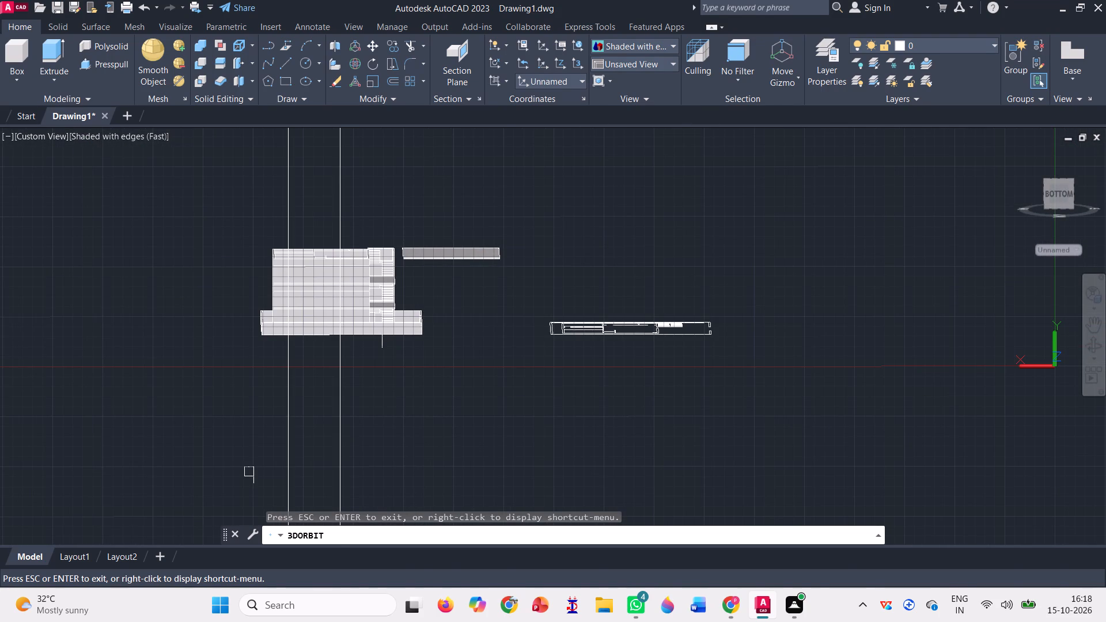
key(Escape)
Switch the model to the preset Right view and then to the Left view.
click(35, 138)
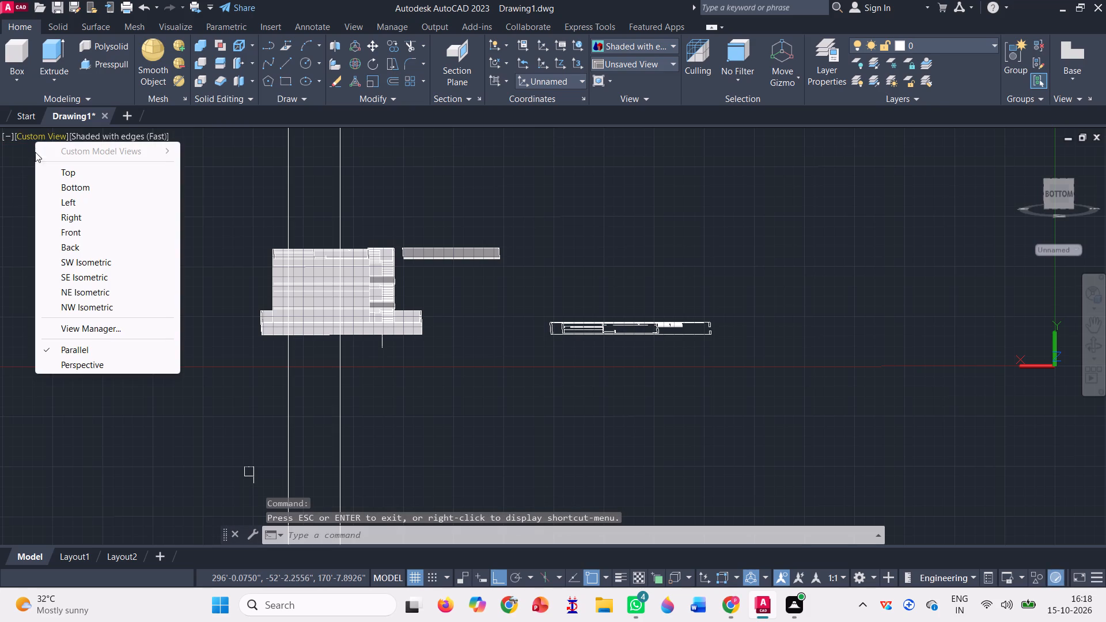
click(82, 218)
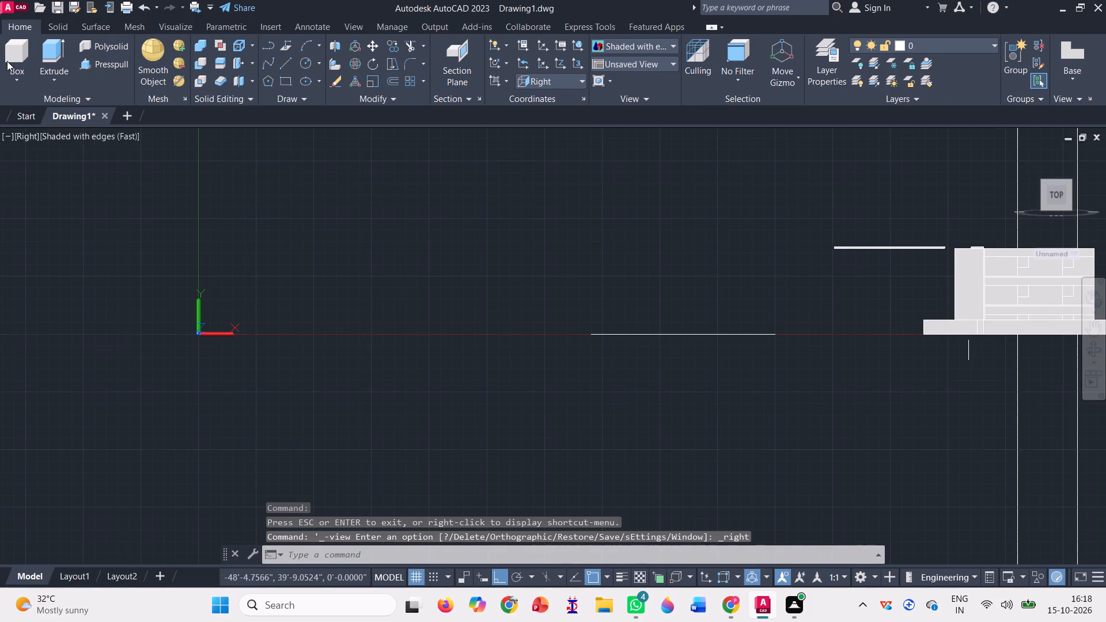
click(32, 129)
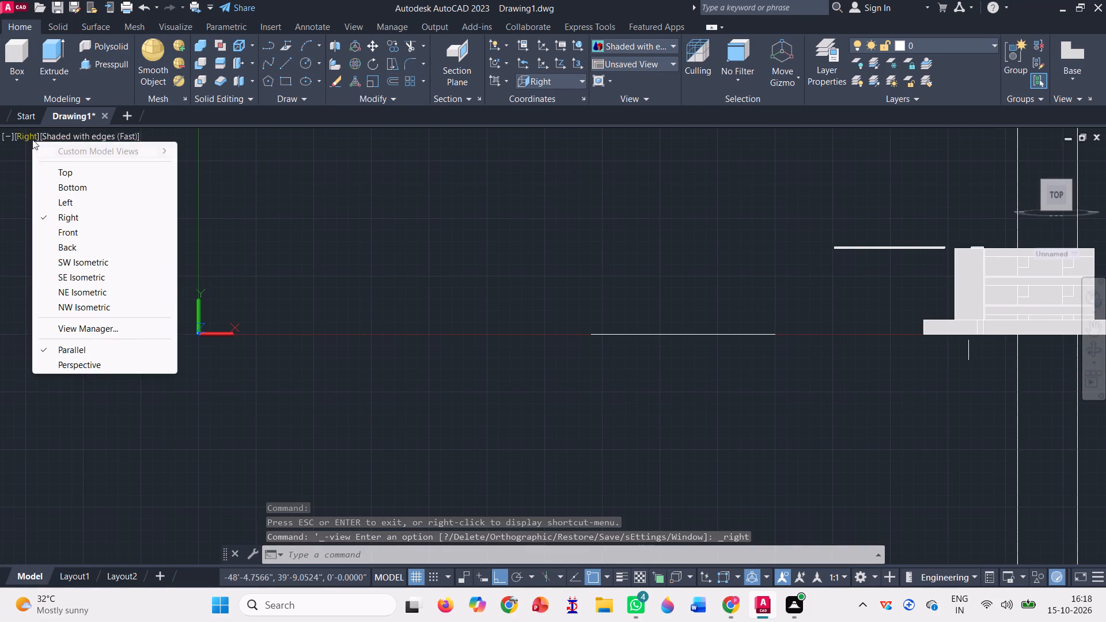
click(52, 203)
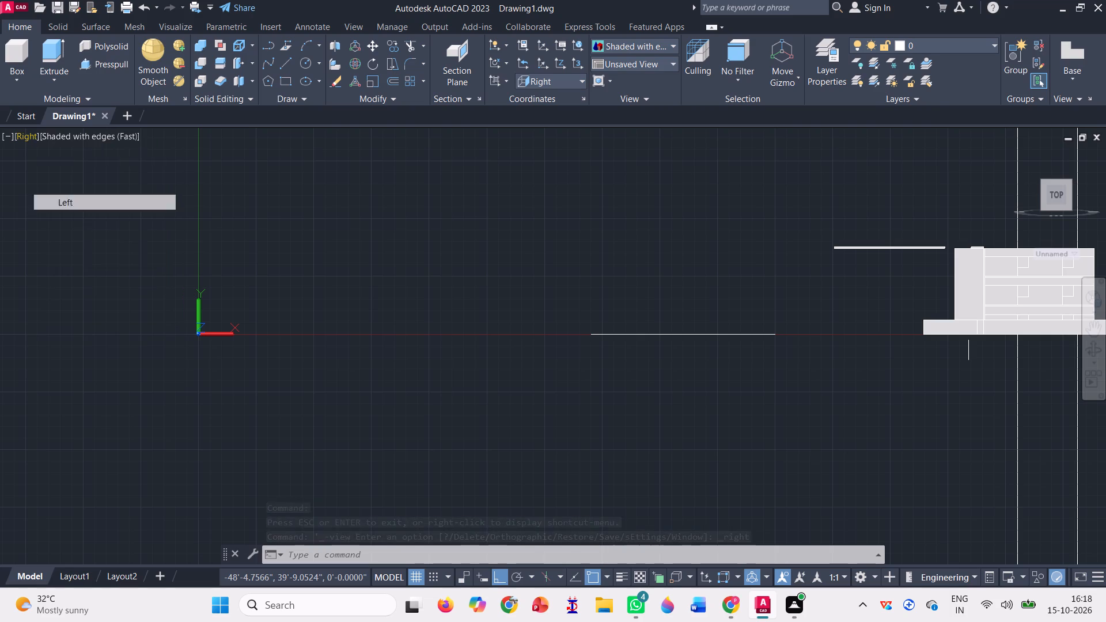
Start copying the square outline with the short downward line below the building, using its upper corner nearest the open side as base point.
scroll(411, 262, down, 1)
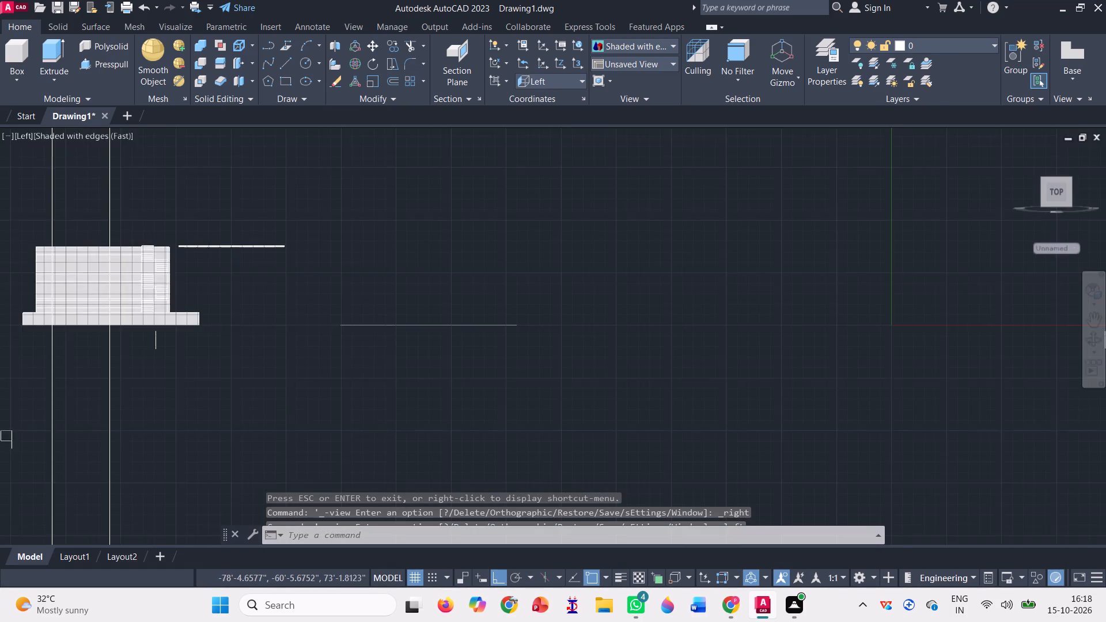
scroll(175, 306, up, 1)
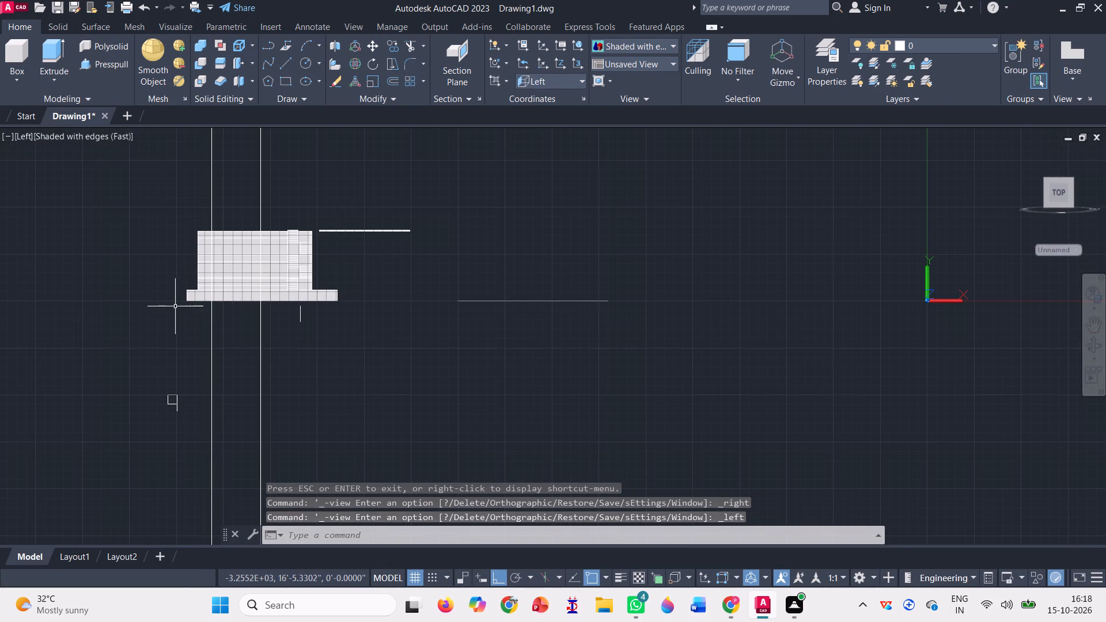
scroll(177, 301, up, 3)
scroll(180, 295, down, 1)
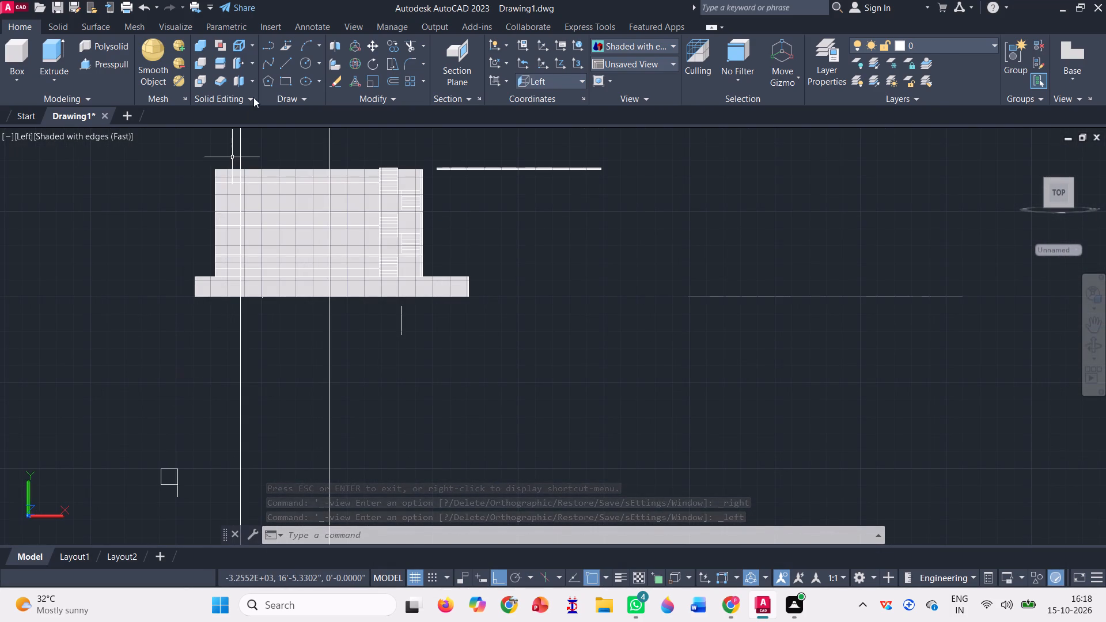
click(391, 38)
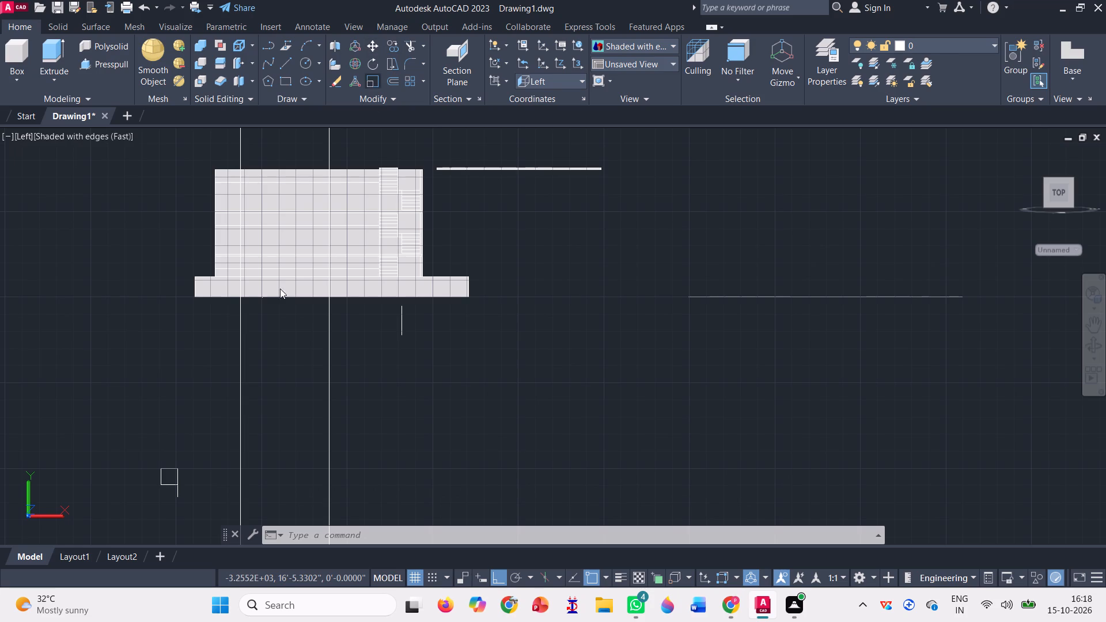
click(165, 480)
click(150, 468)
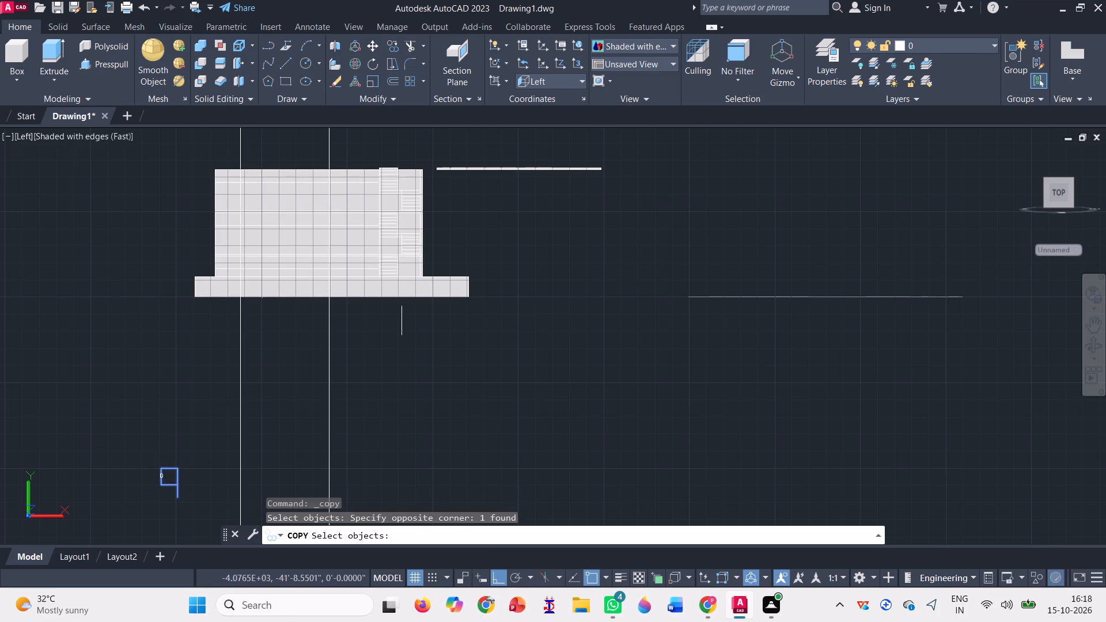
key(space)
scroll(161, 468, up, 3)
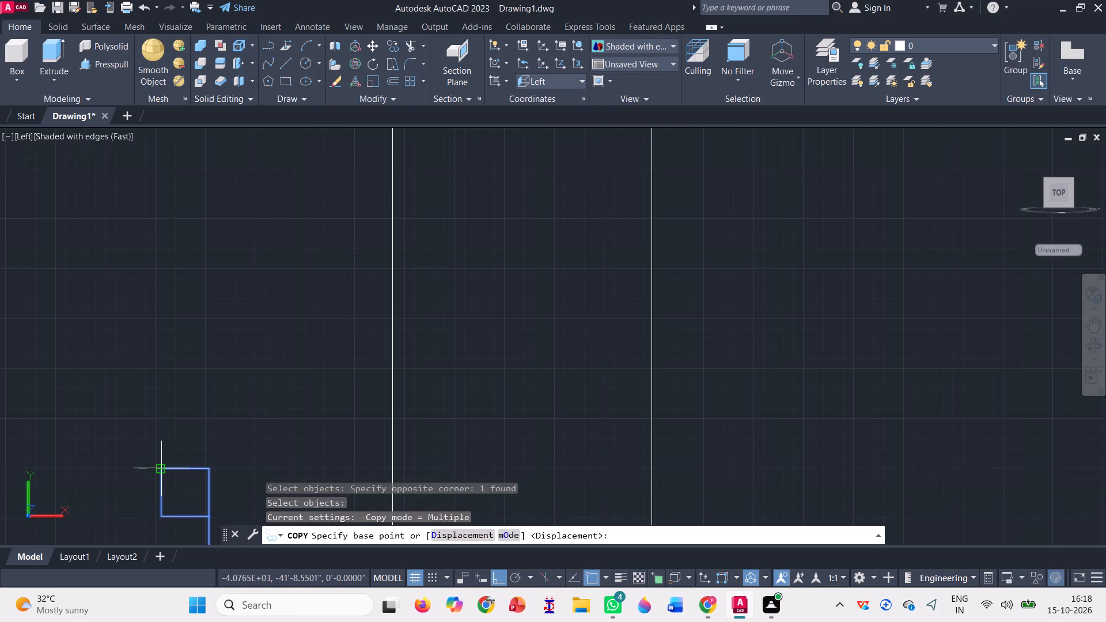
click(162, 468)
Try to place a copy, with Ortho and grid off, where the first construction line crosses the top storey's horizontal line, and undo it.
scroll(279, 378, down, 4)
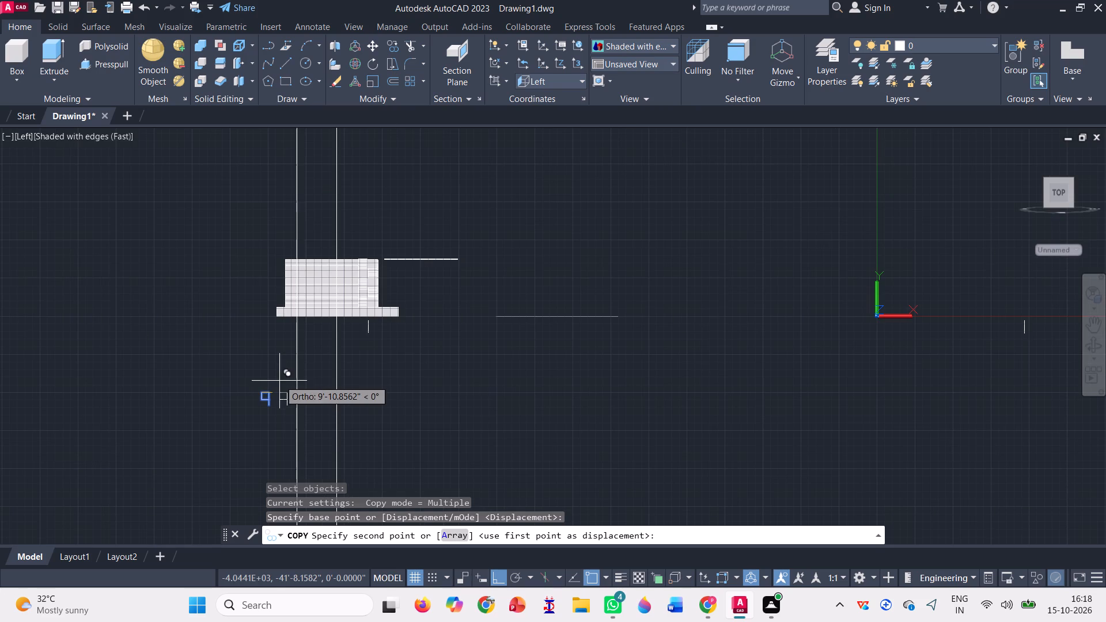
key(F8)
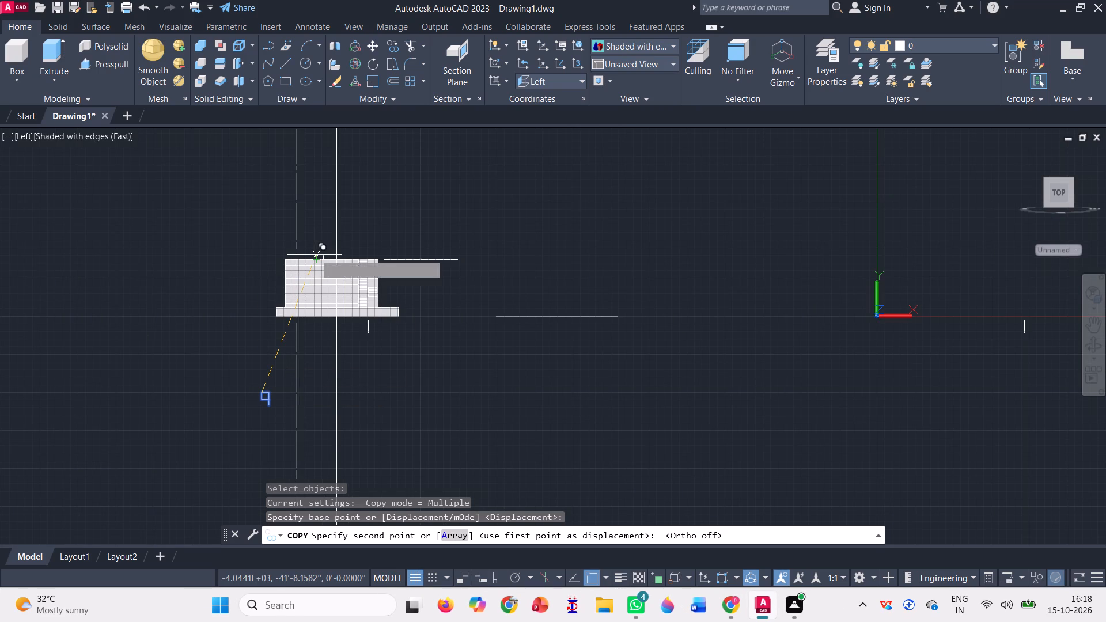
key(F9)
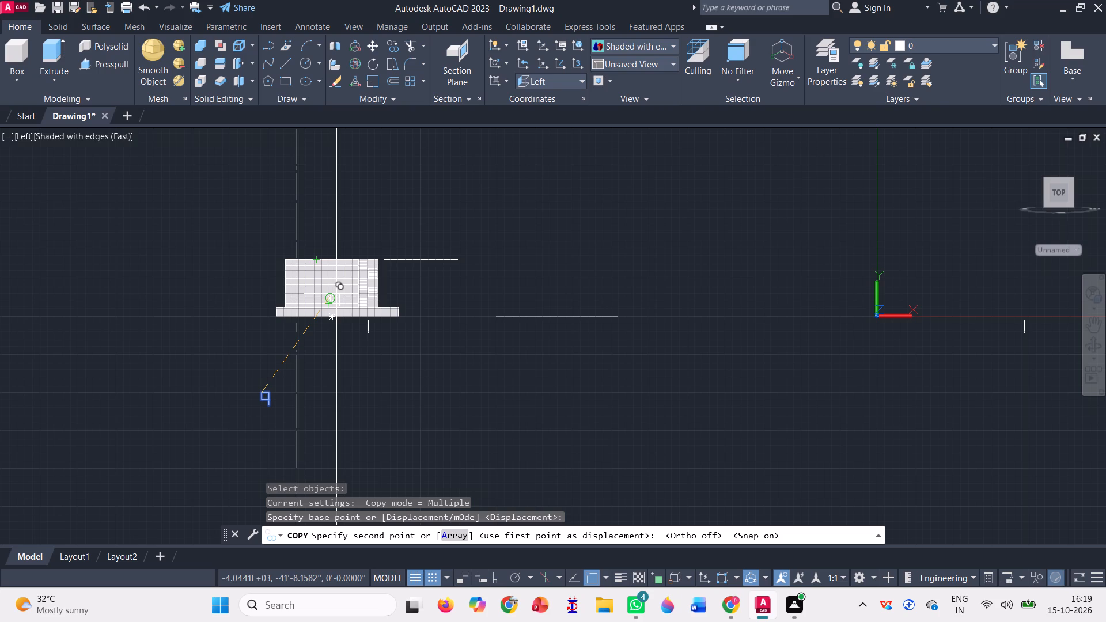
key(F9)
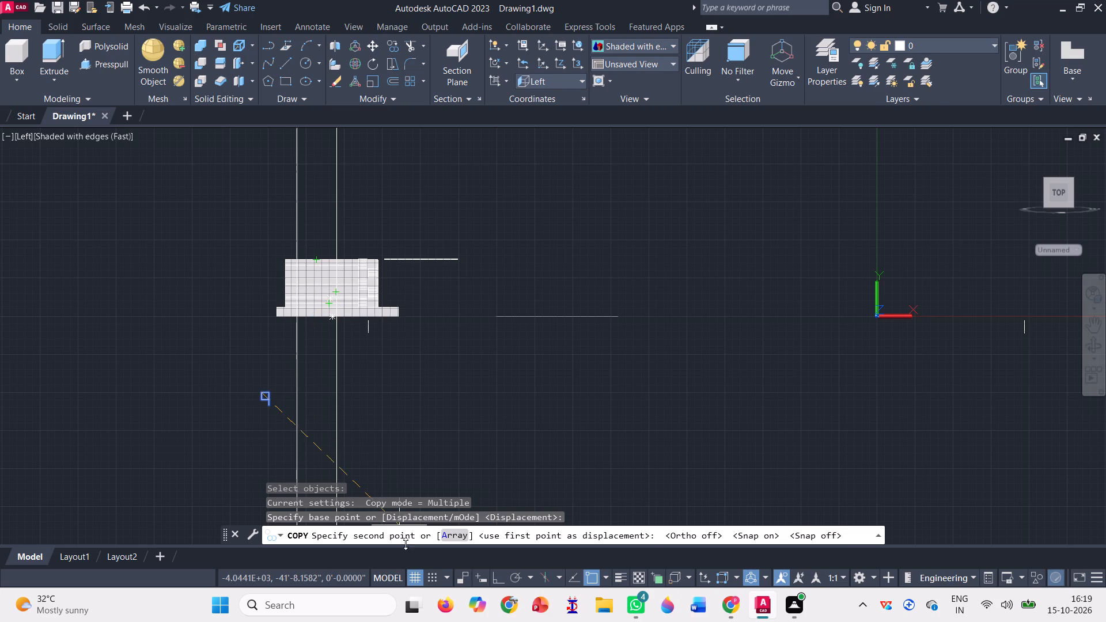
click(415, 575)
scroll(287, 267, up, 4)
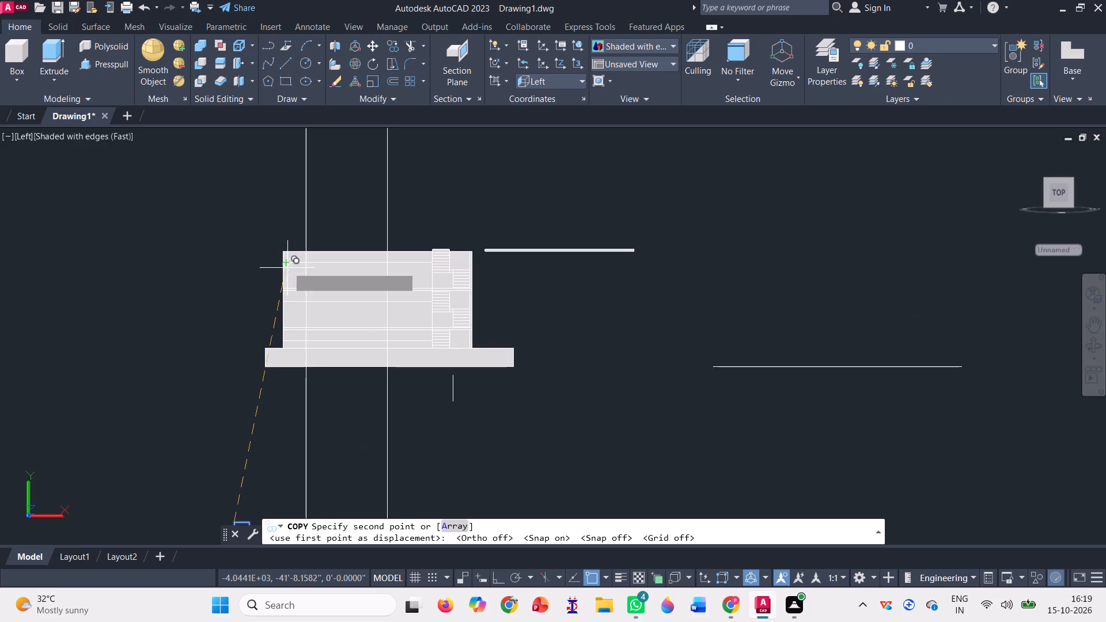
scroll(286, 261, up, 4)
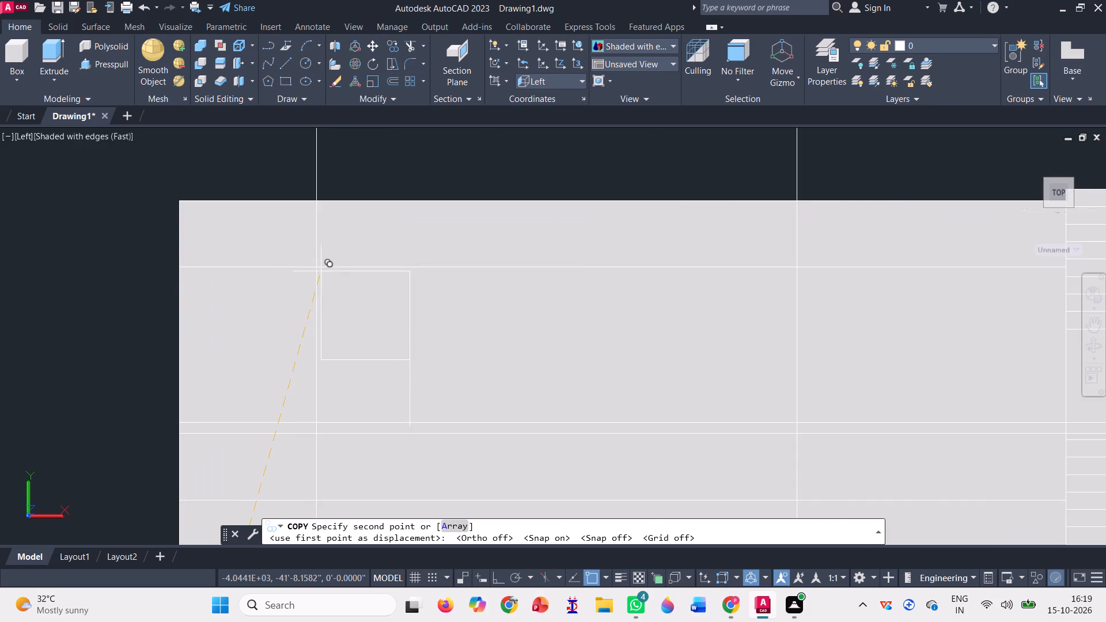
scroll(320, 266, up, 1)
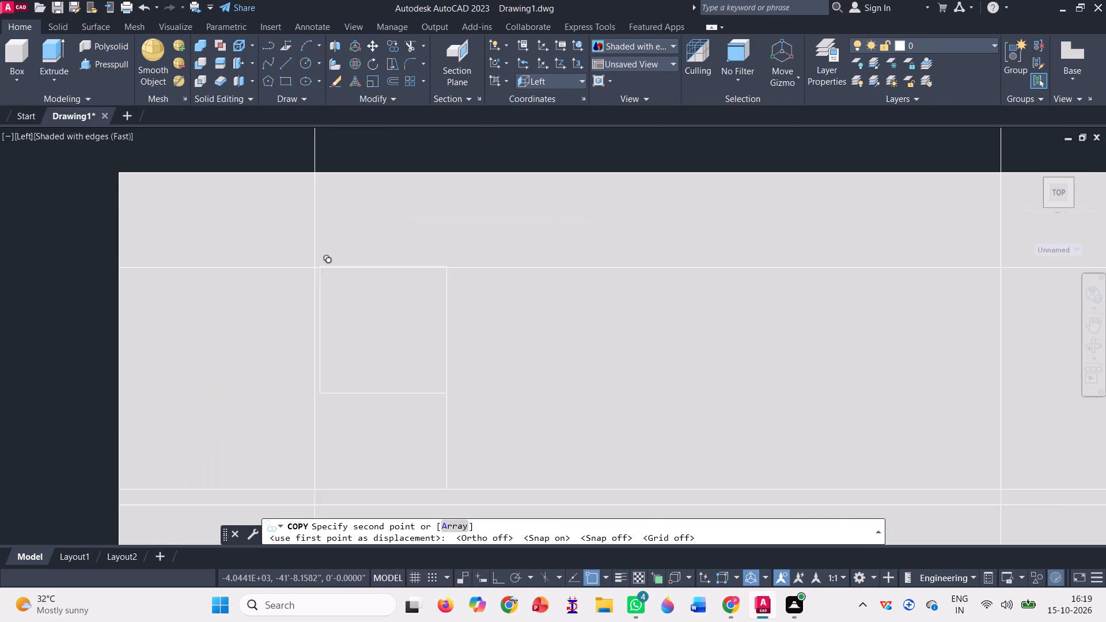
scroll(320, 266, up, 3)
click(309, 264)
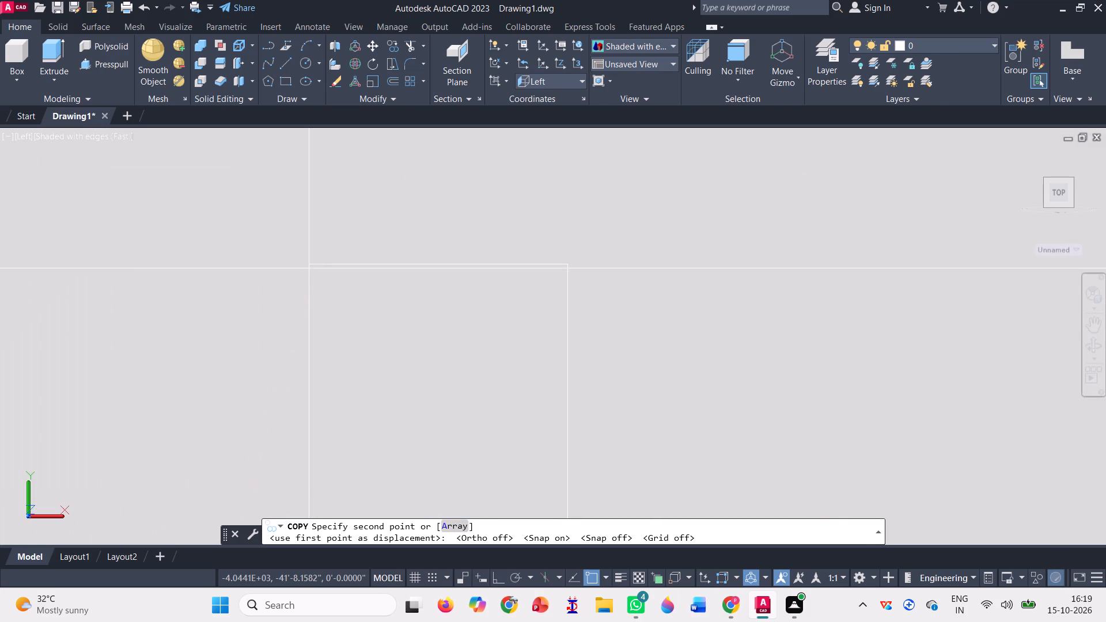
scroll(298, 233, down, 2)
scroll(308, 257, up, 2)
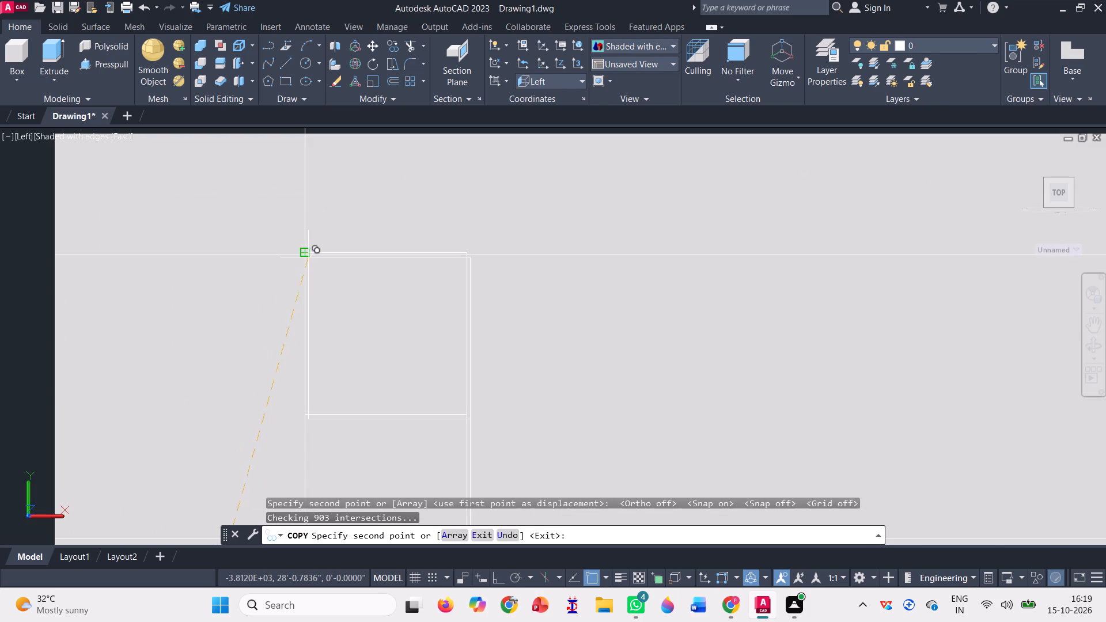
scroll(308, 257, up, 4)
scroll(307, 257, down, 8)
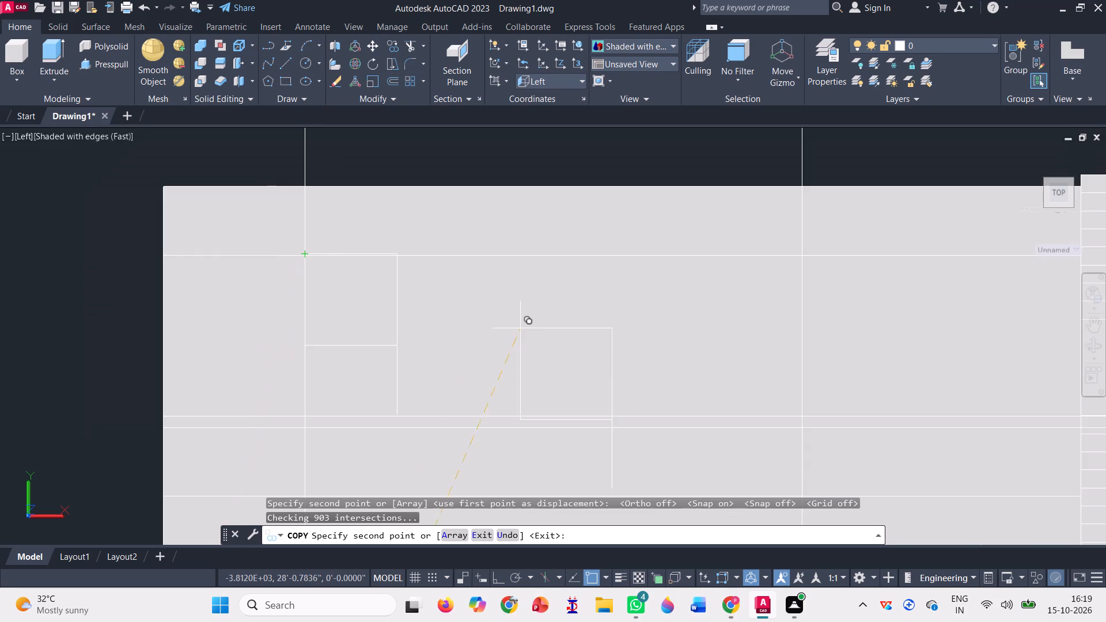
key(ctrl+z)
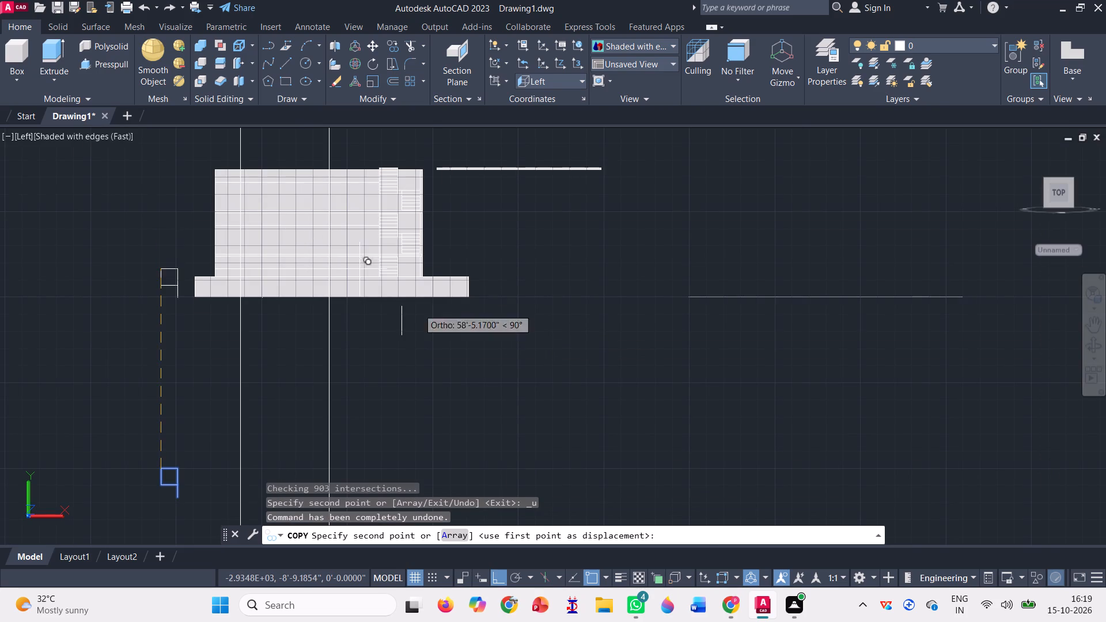
Turn the grid off and place copies of the square outline at both vertical construction lines, level with the original.
click(419, 572)
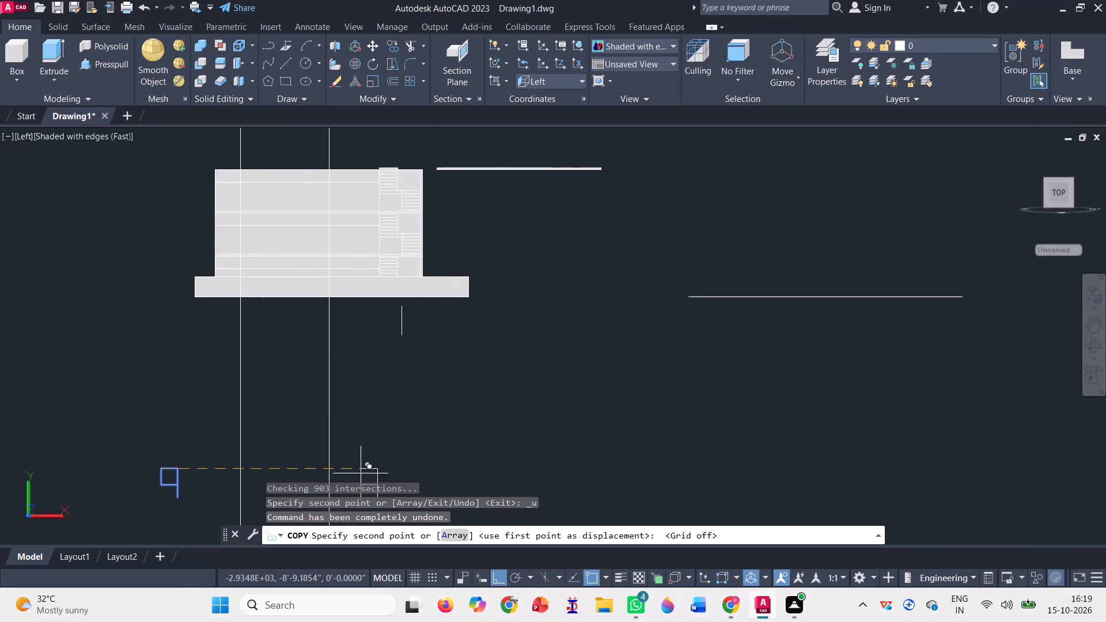
scroll(271, 341, down, 1)
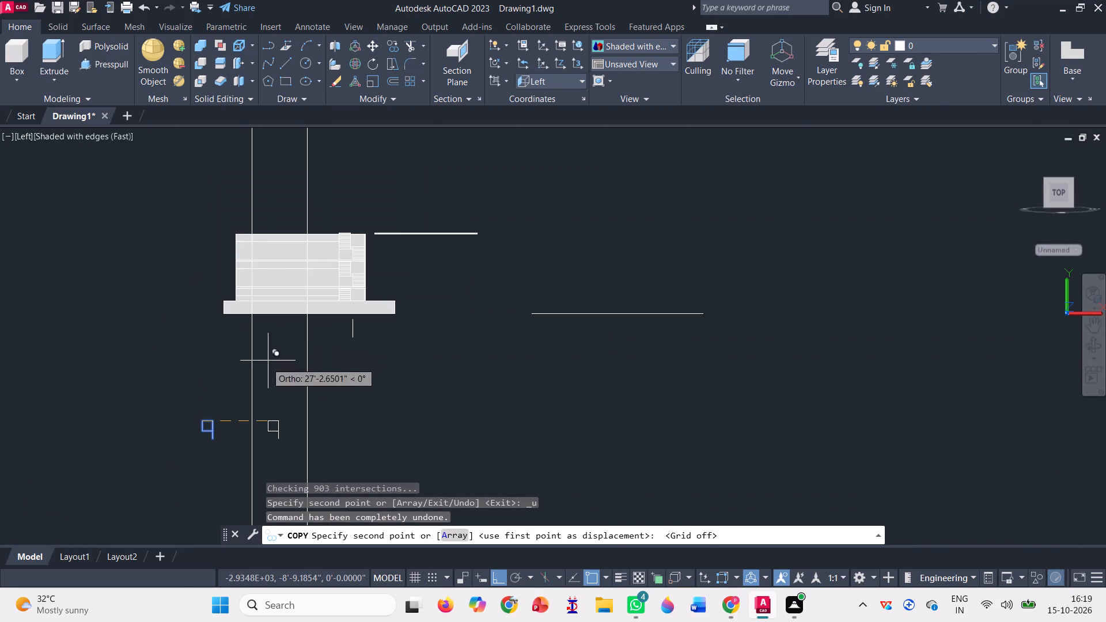
scroll(248, 448, up, 3)
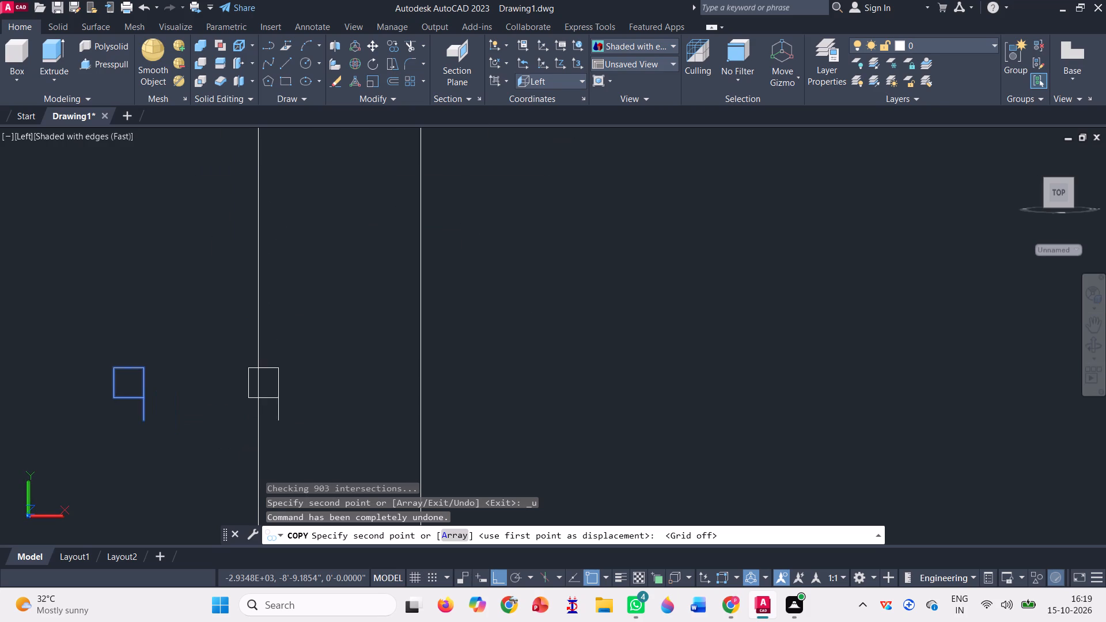
click(262, 367)
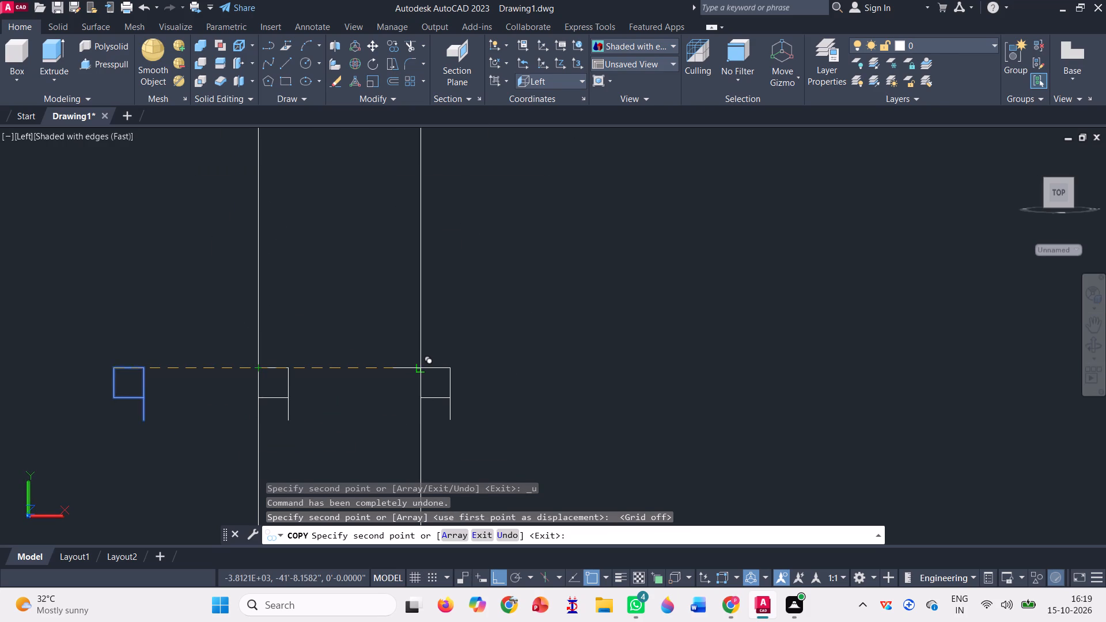
click(423, 367)
key(space)
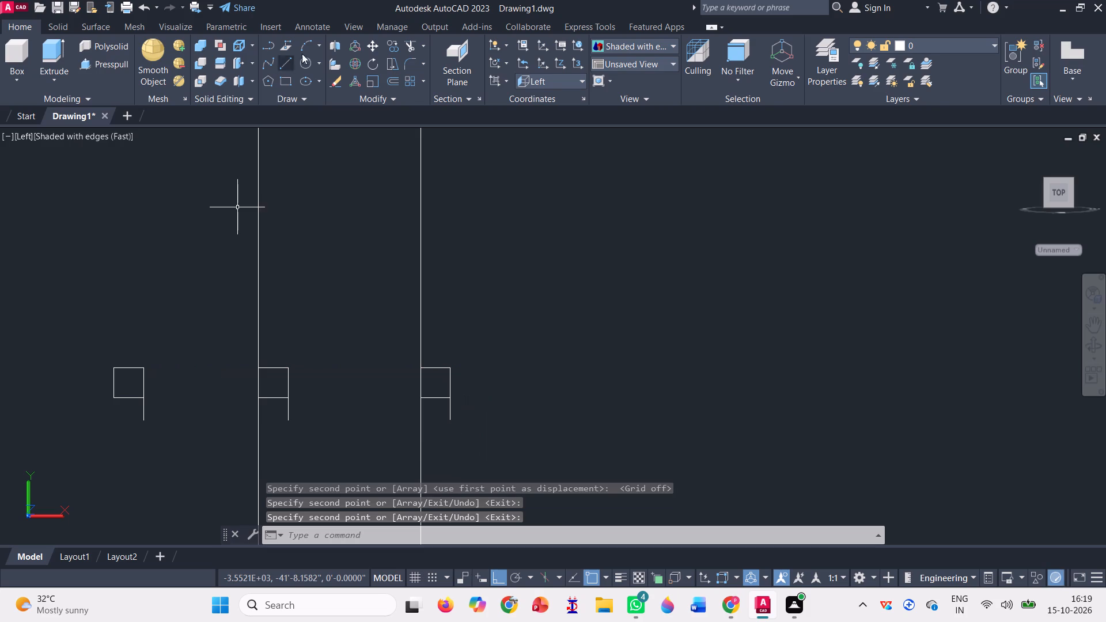
Copy both aligned outlines together up to the lowest storey, placing the first one's upper corner where its construction line crosses the horizontal line.
click(396, 52)
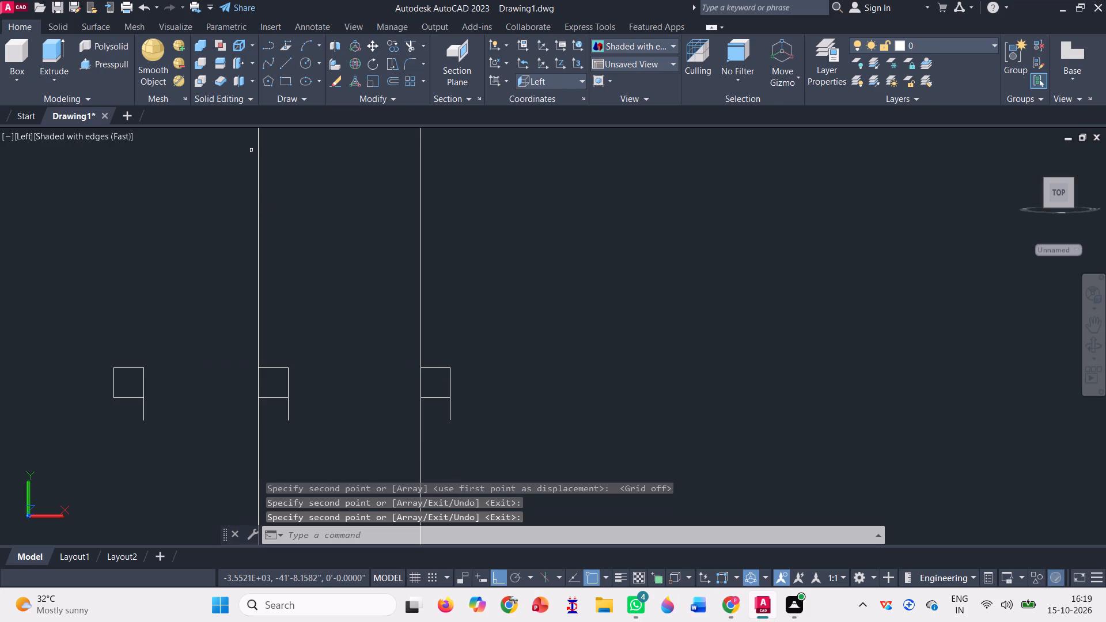
click(305, 434)
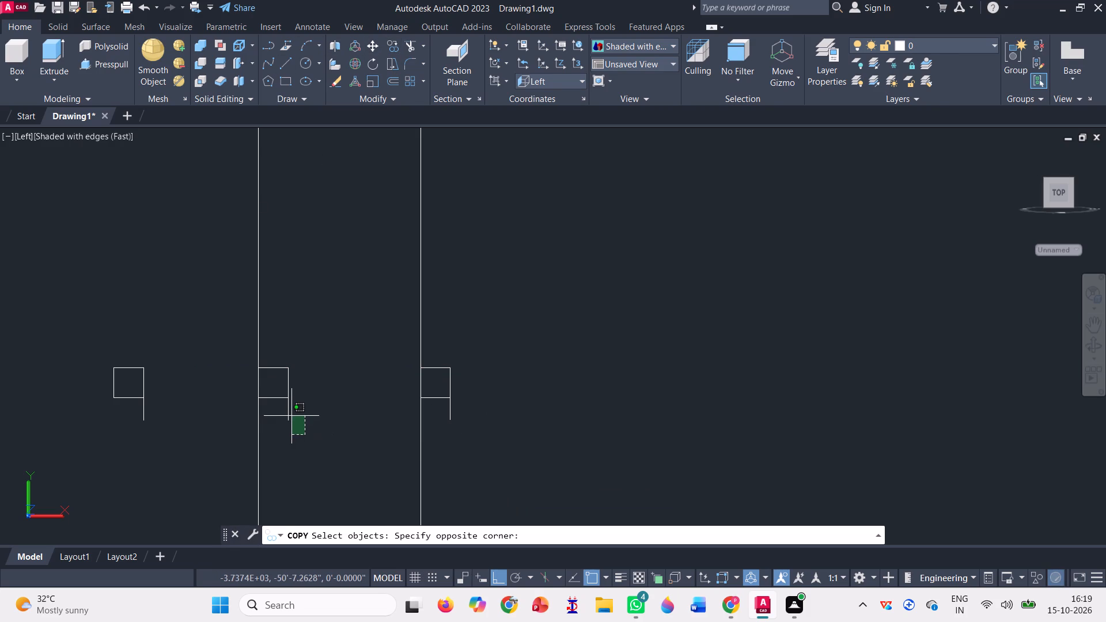
click(279, 385)
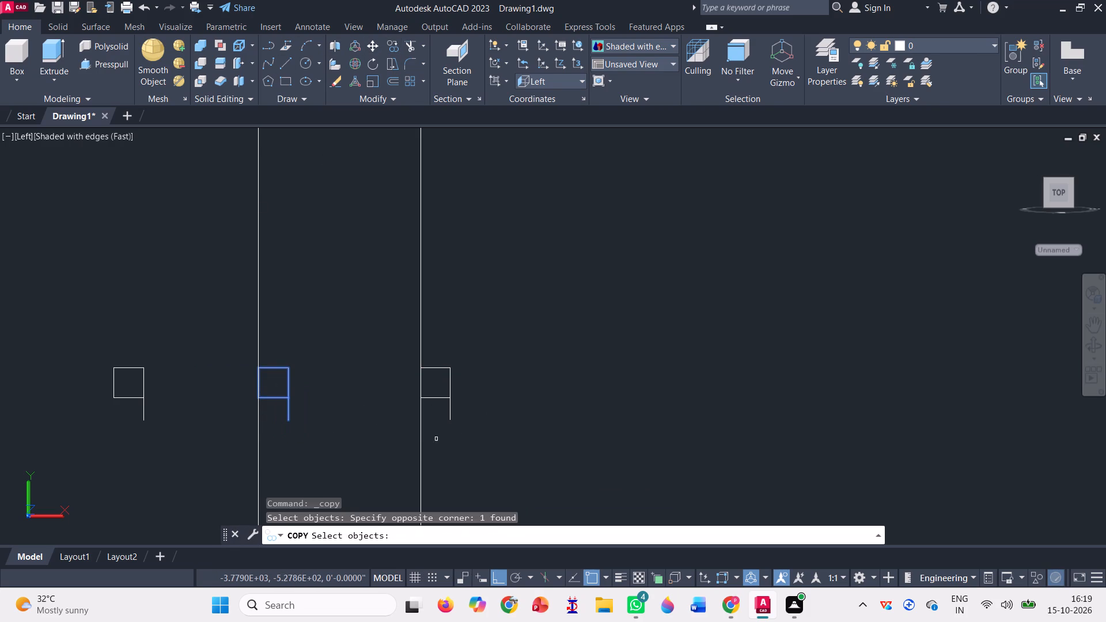
click(477, 440)
click(449, 367)
key(space)
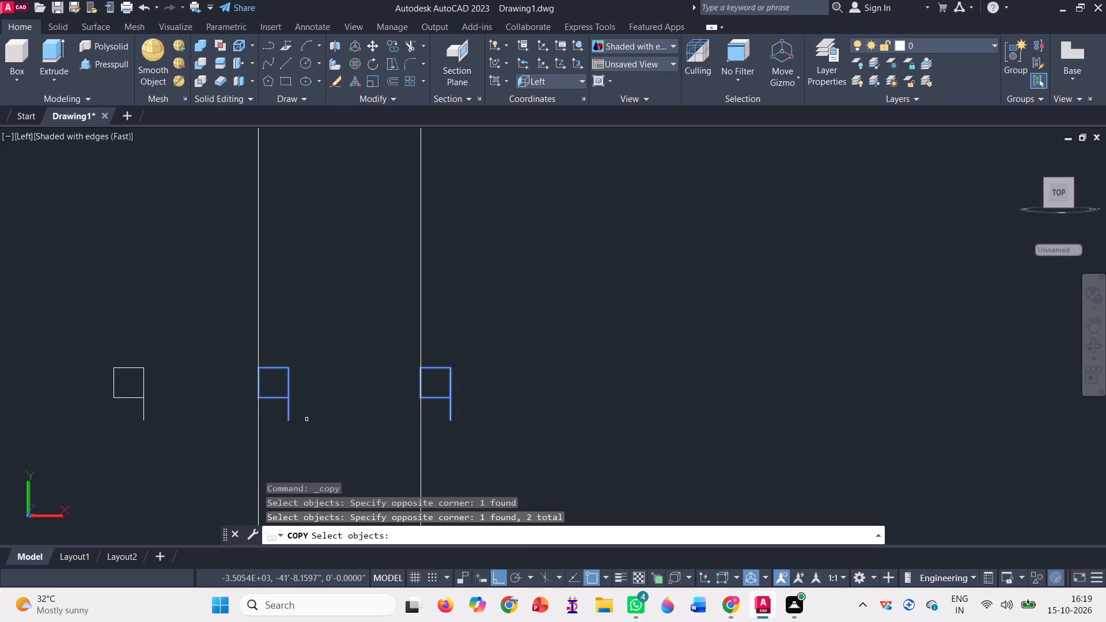
click(261, 363)
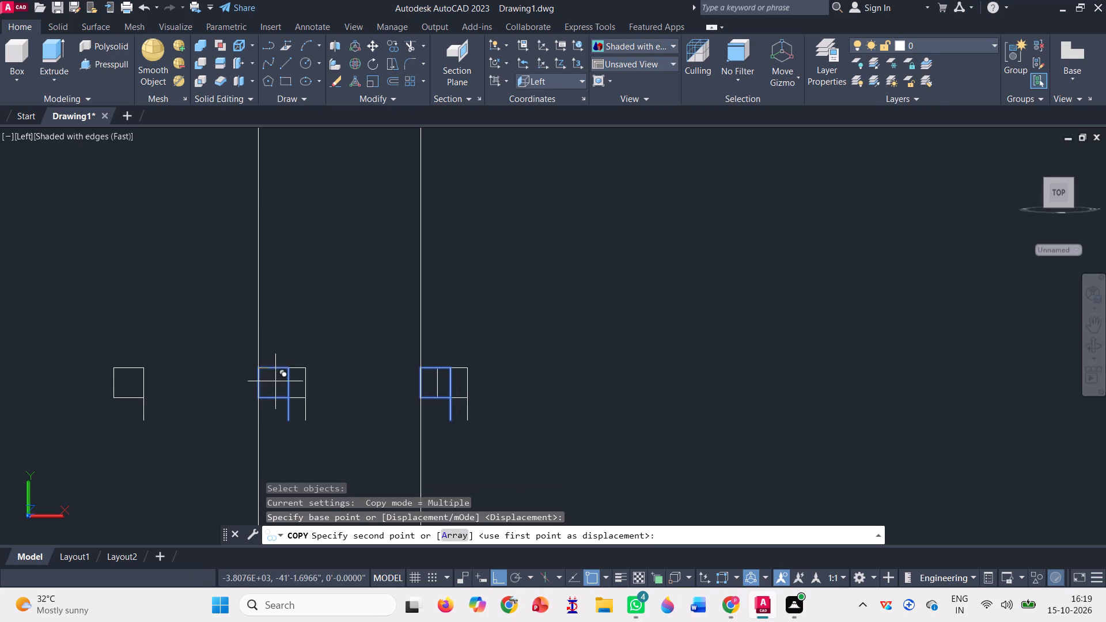
scroll(287, 402, down, 3)
scroll(262, 278, up, 3)
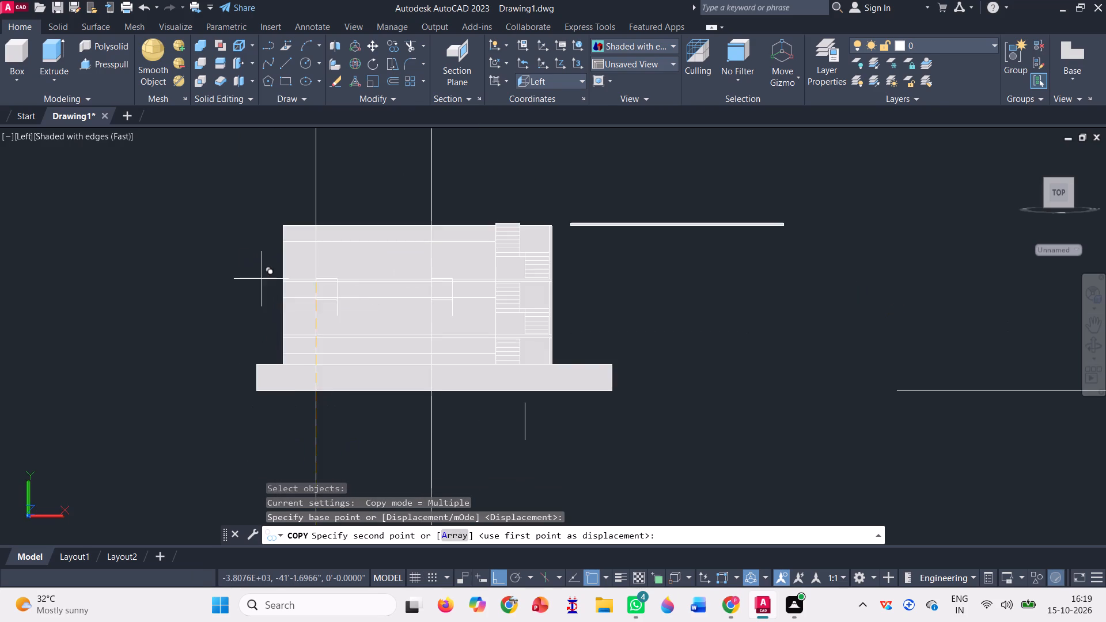
scroll(313, 321, up, 4)
scroll(322, 352, down, 1)
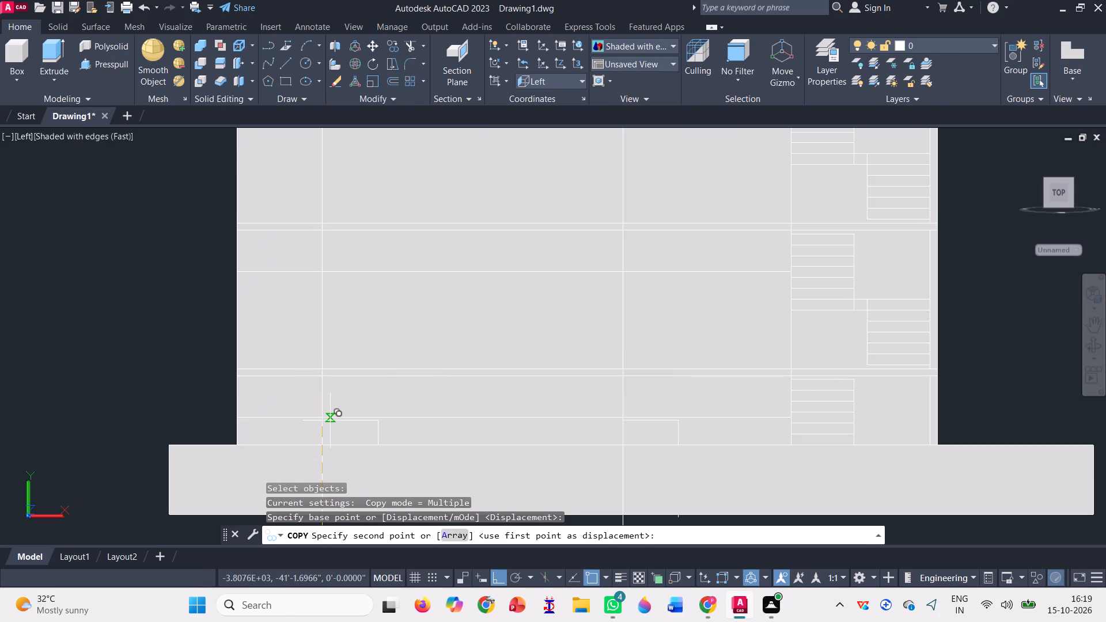
scroll(330, 419, up, 3)
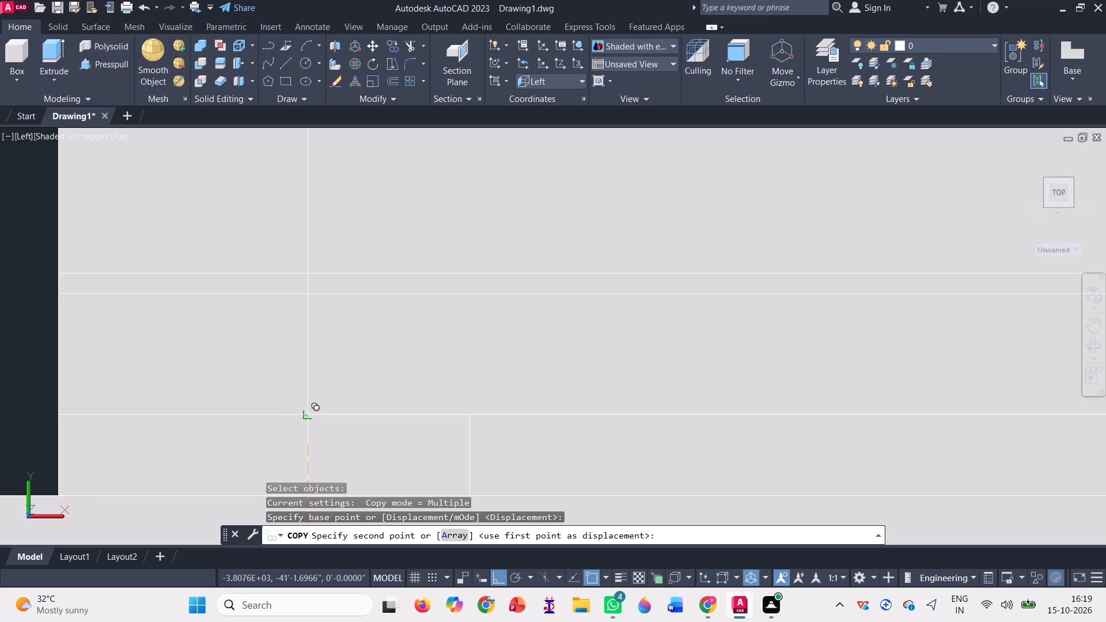
click(312, 416)
Place another copy of both outlines on the lowest storey, where the first construction line crosses the horizontal line.
scroll(328, 401, down, 2)
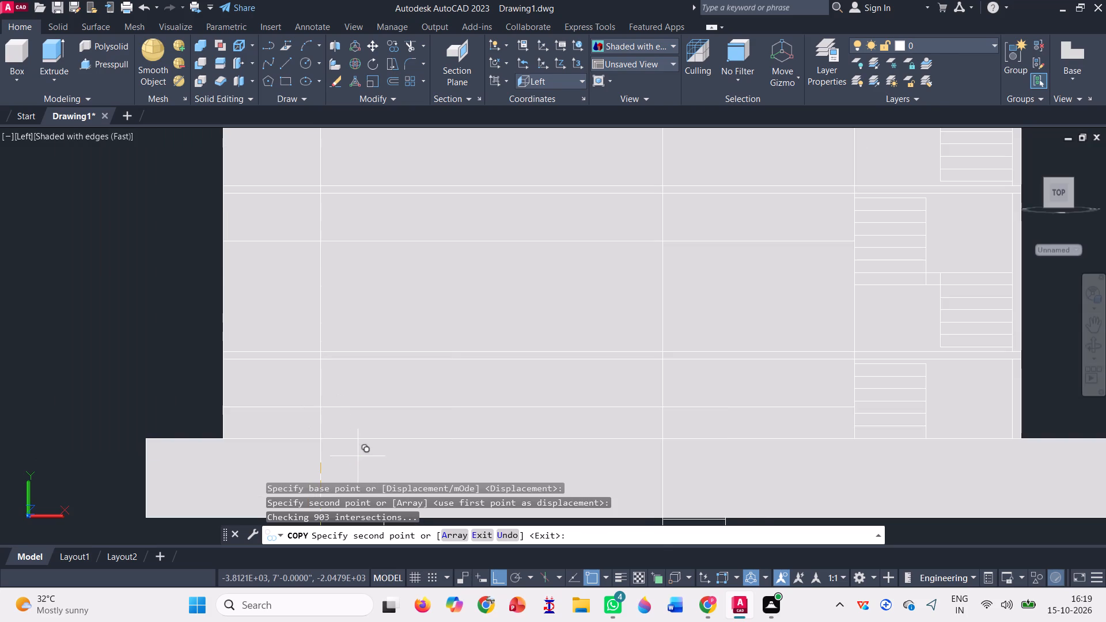
scroll(315, 401, up, 3)
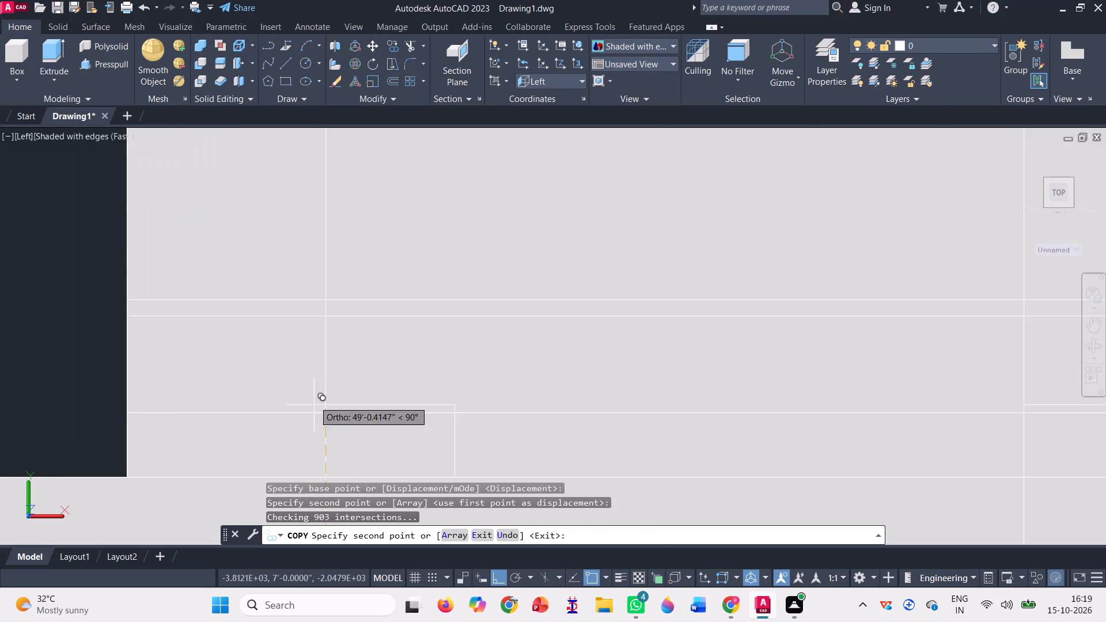
scroll(315, 408, up, 2)
click(338, 419)
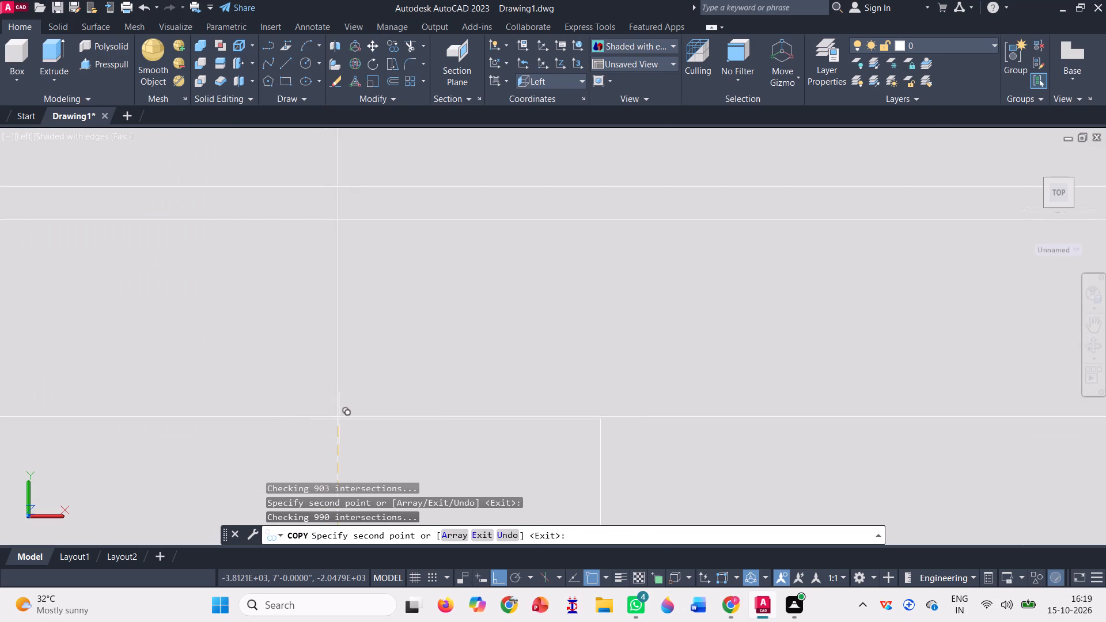
Orbit to an oblique view of the side wall and place both outlines on the top storey, at the first construction line's crossing.
scroll(339, 414, down, 3)
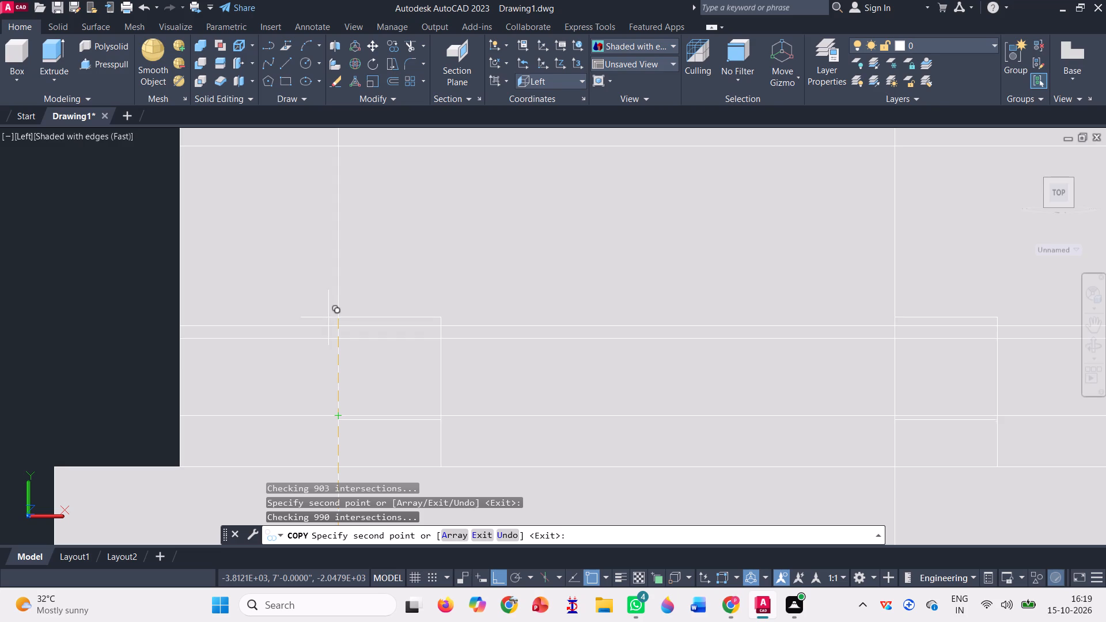
scroll(361, 291, down, 3)
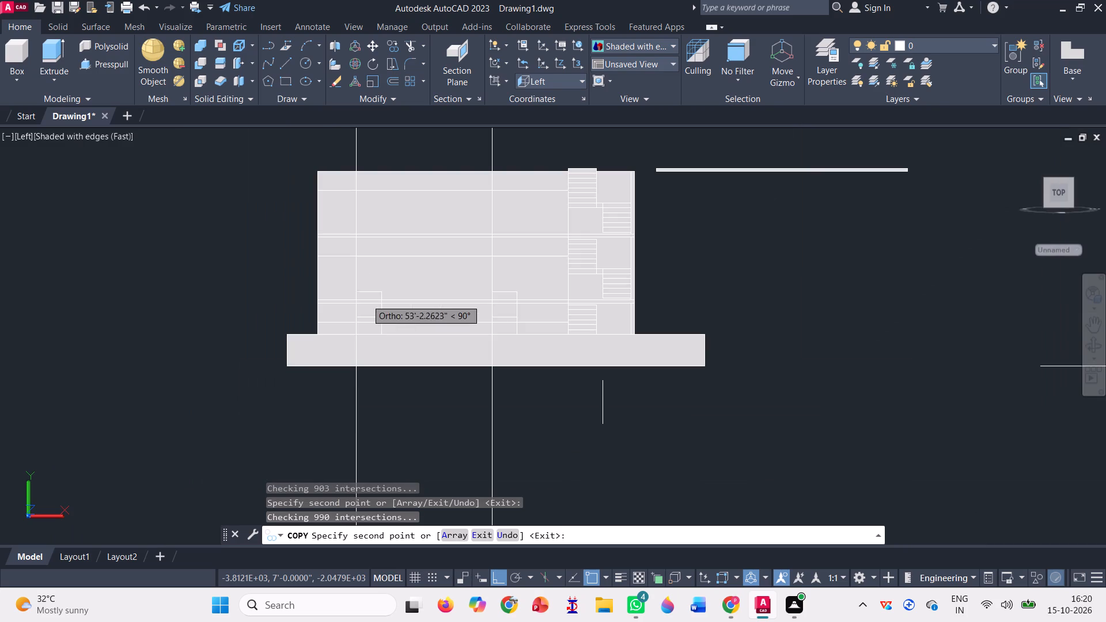
click(1094, 344)
drag(691, 464, 437, 454)
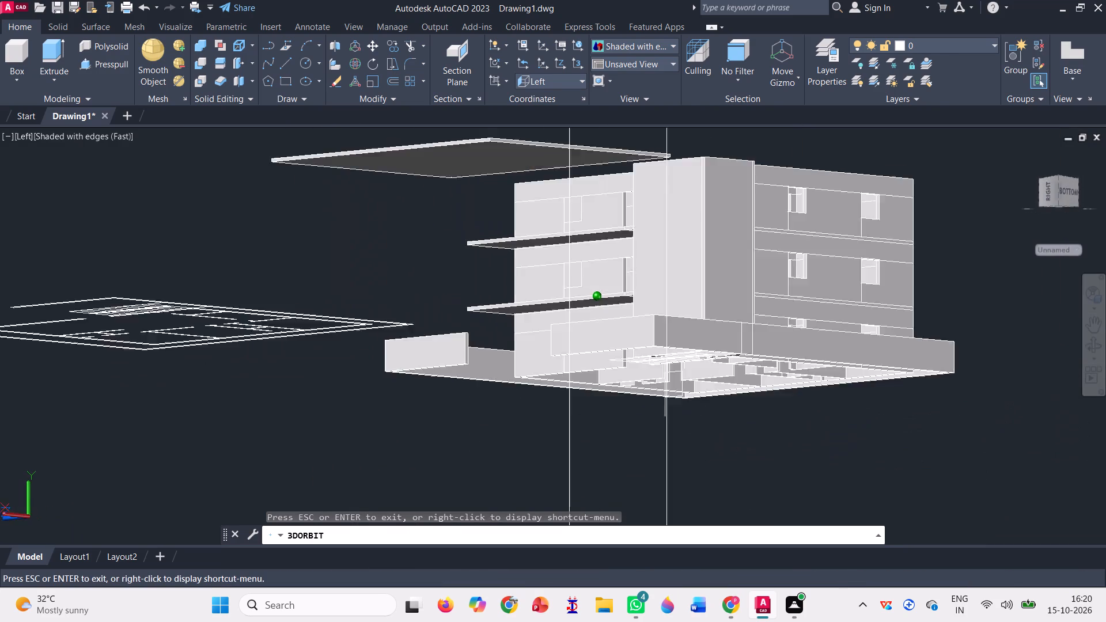
drag(437, 454, 354, 351)
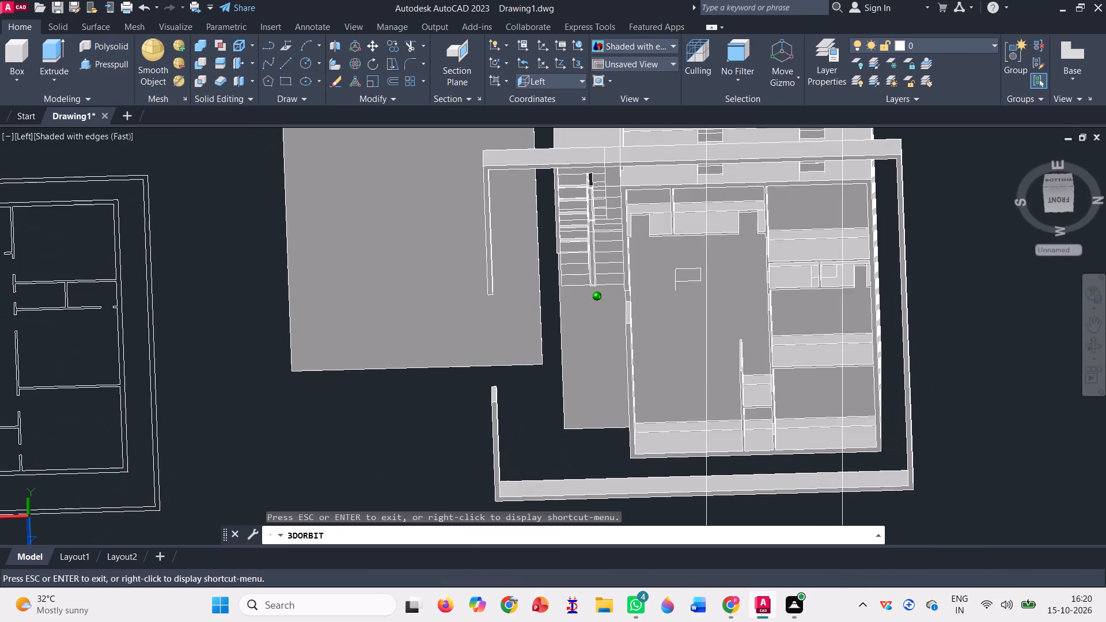
drag(354, 351, 361, 334)
scroll(688, 286, up, 4)
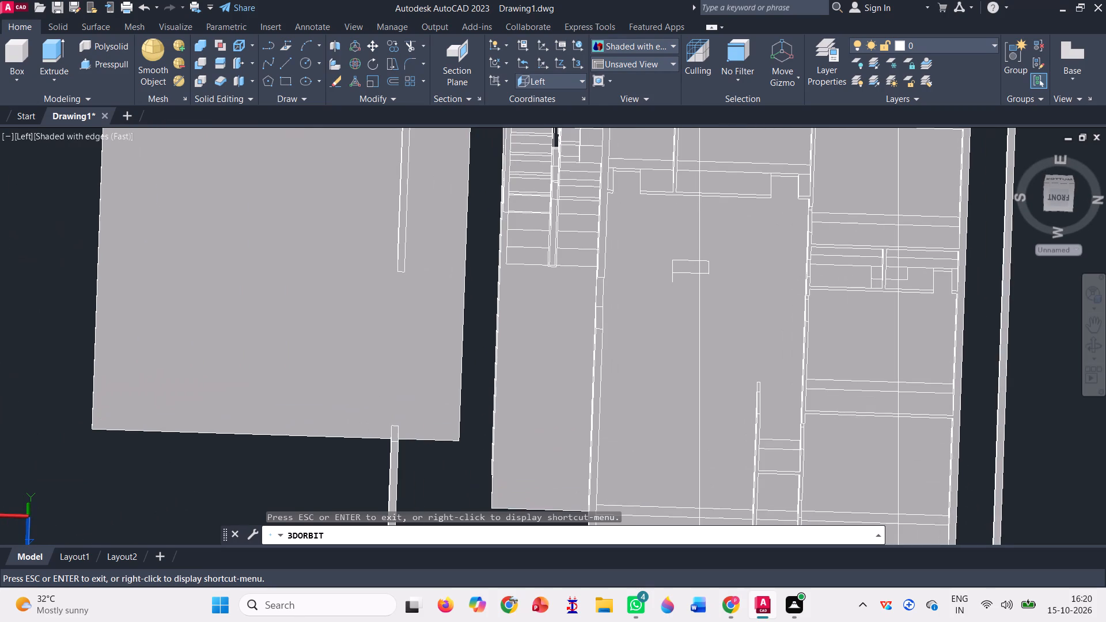
scroll(515, 339, down, 3)
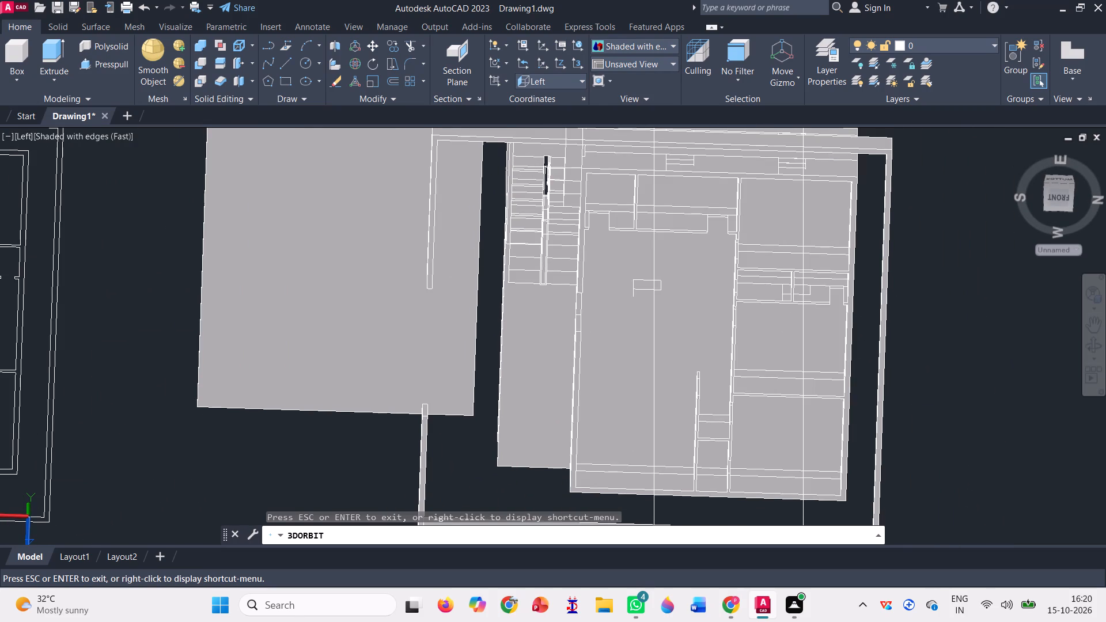
drag(499, 286, 306, 478)
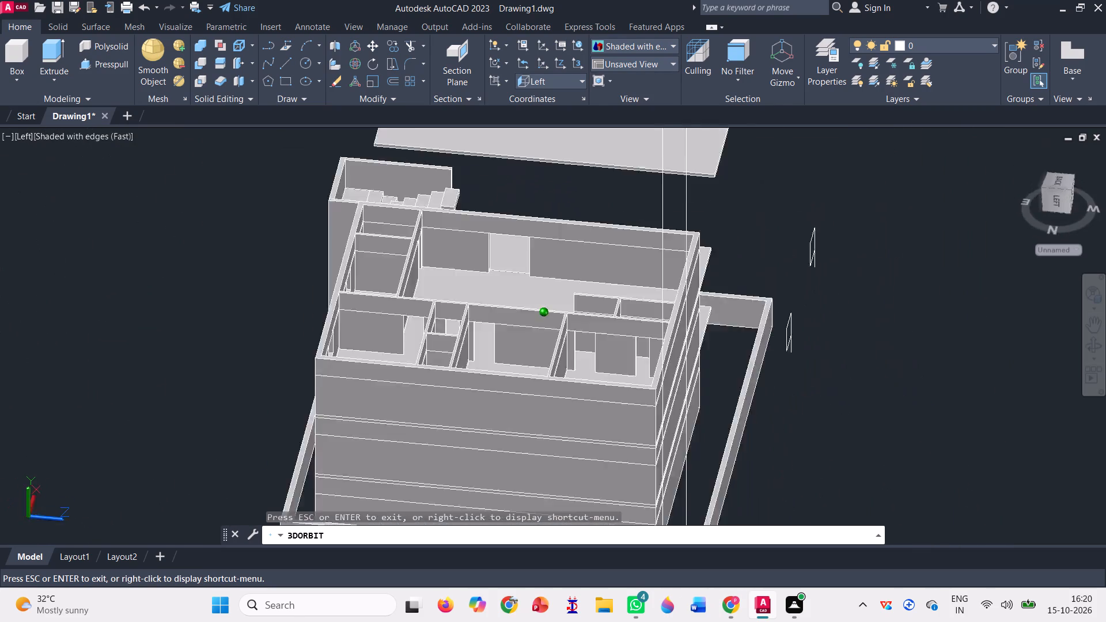
drag(306, 478, 222, 450)
scroll(377, 335, up, 4)
key(Escape)
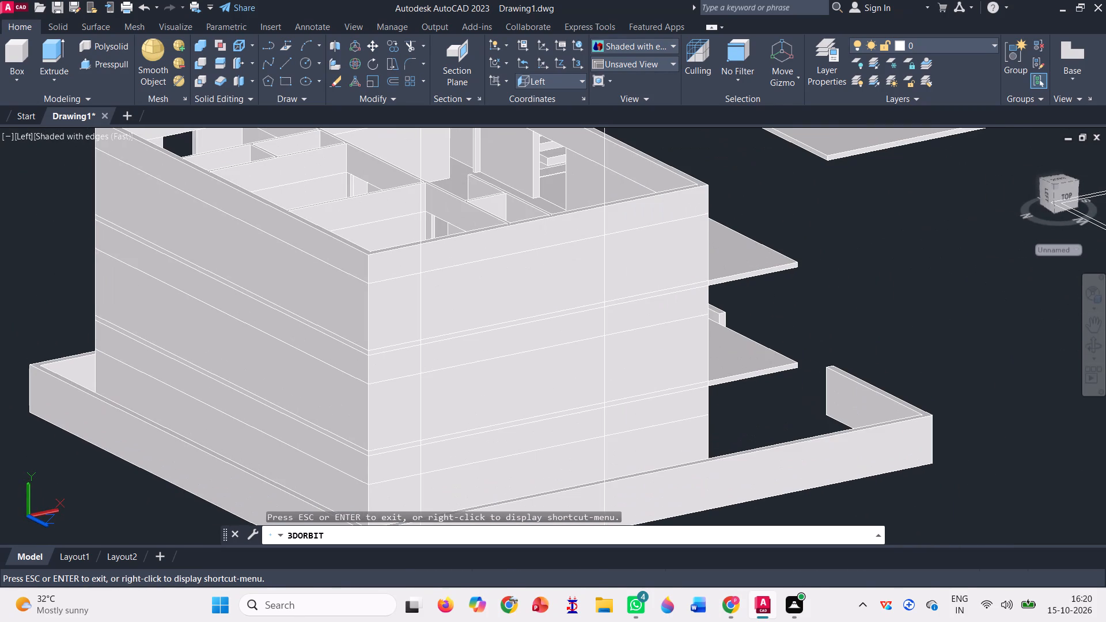
scroll(461, 270, up, 3)
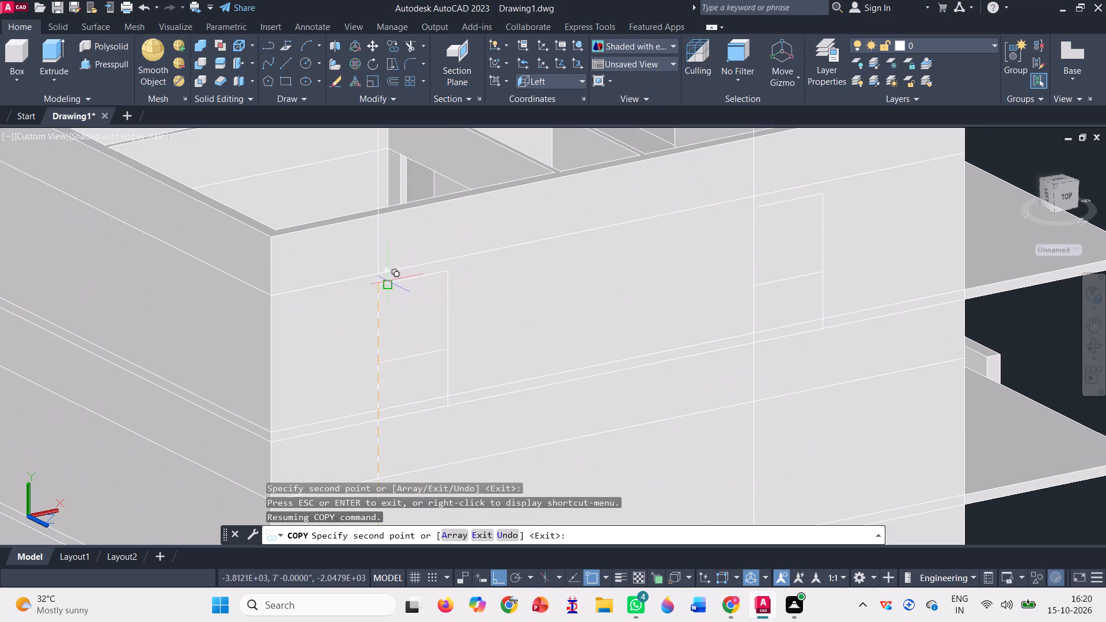
click(376, 270)
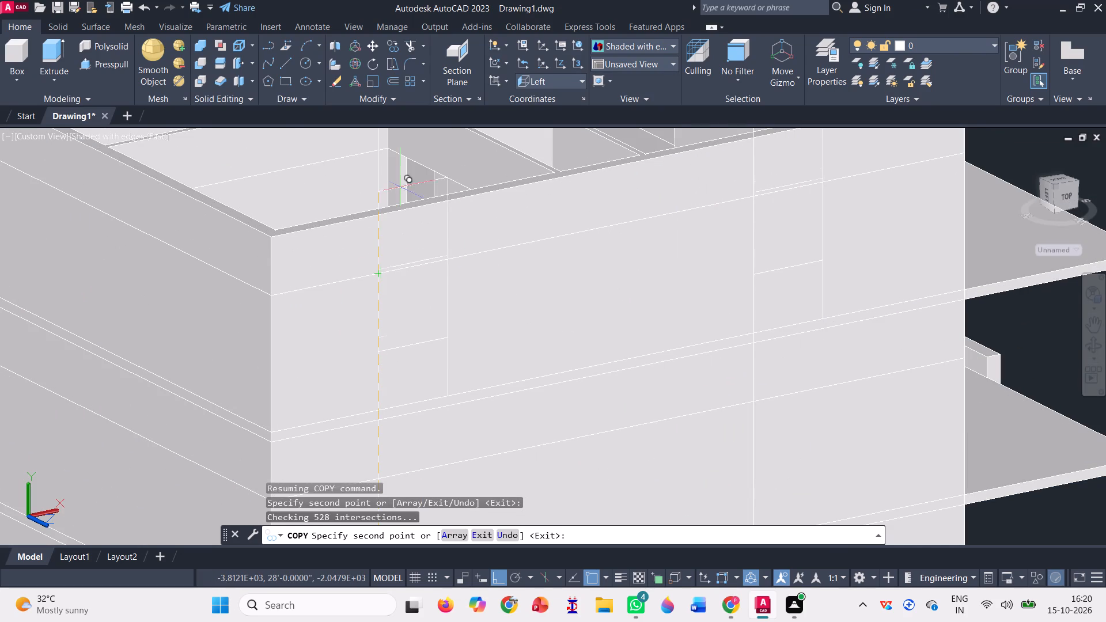
Place both outlines on the middle storey and again on the lowest storey at the first construction line's crossings, and finish copying.
scroll(404, 169, down, 1)
scroll(389, 365, up, 3)
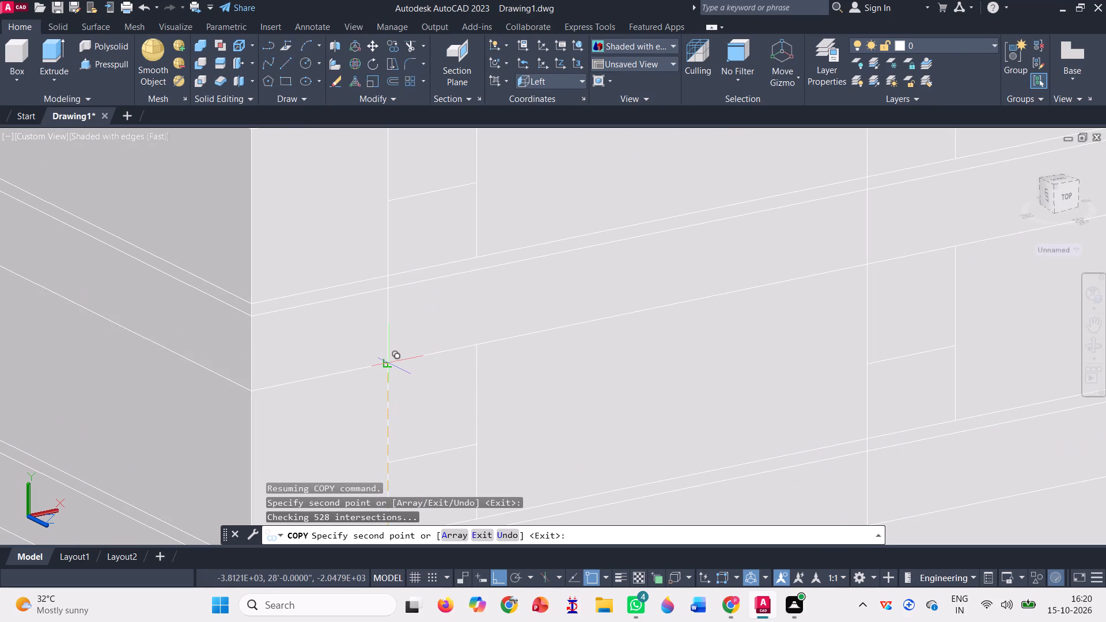
click(389, 365)
scroll(362, 261, down, 3)
scroll(348, 356, up, 3)
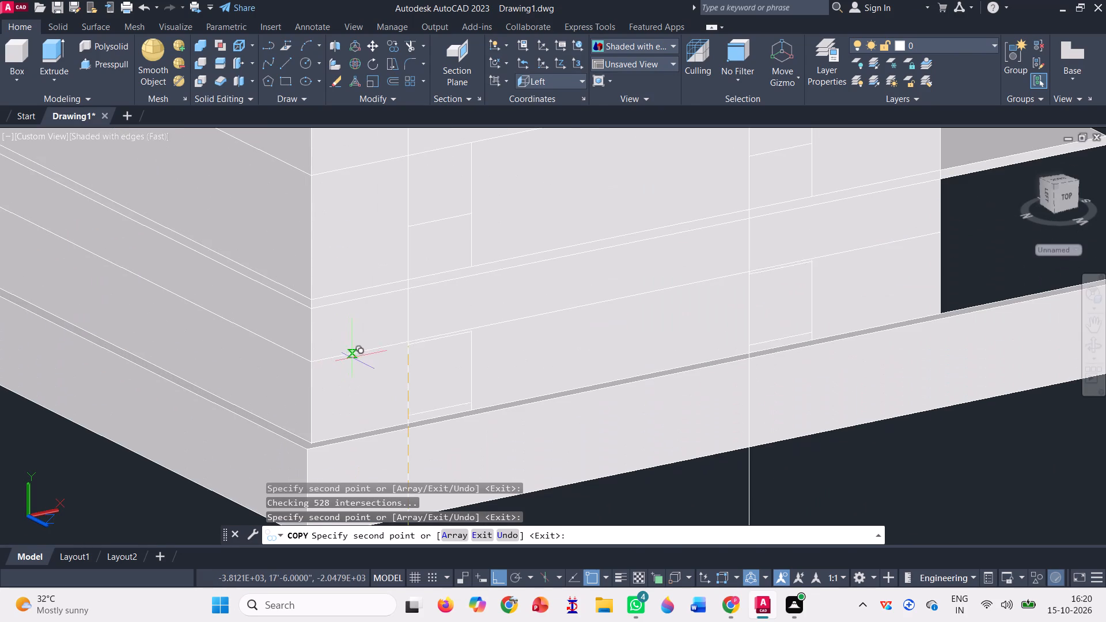
click(407, 339)
scroll(454, 278, down, 1)
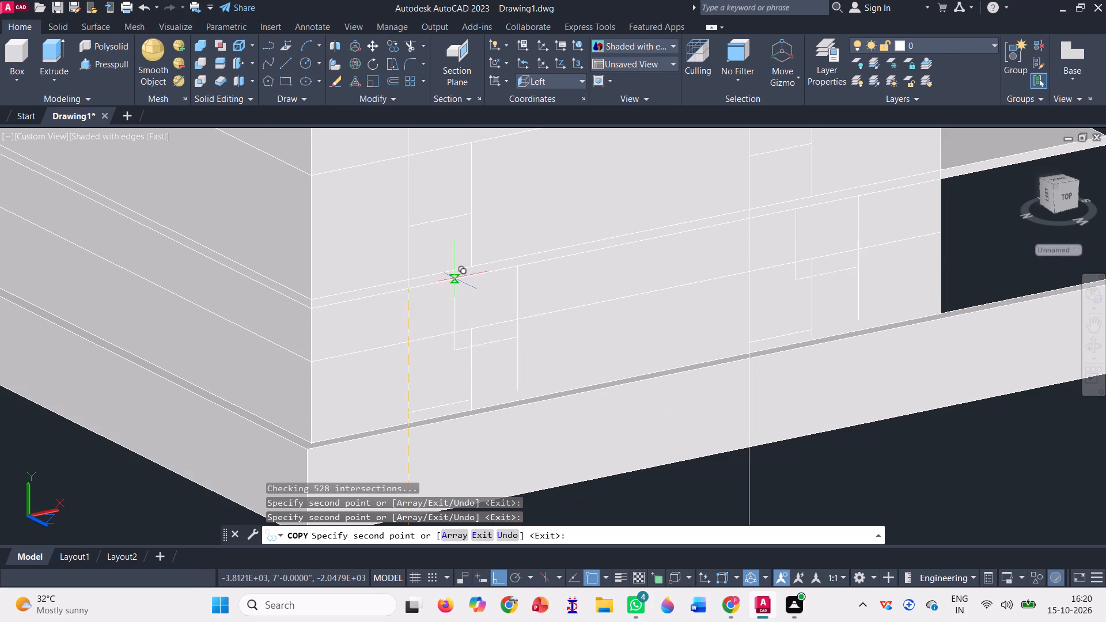
scroll(454, 278, down, 1)
key(space)
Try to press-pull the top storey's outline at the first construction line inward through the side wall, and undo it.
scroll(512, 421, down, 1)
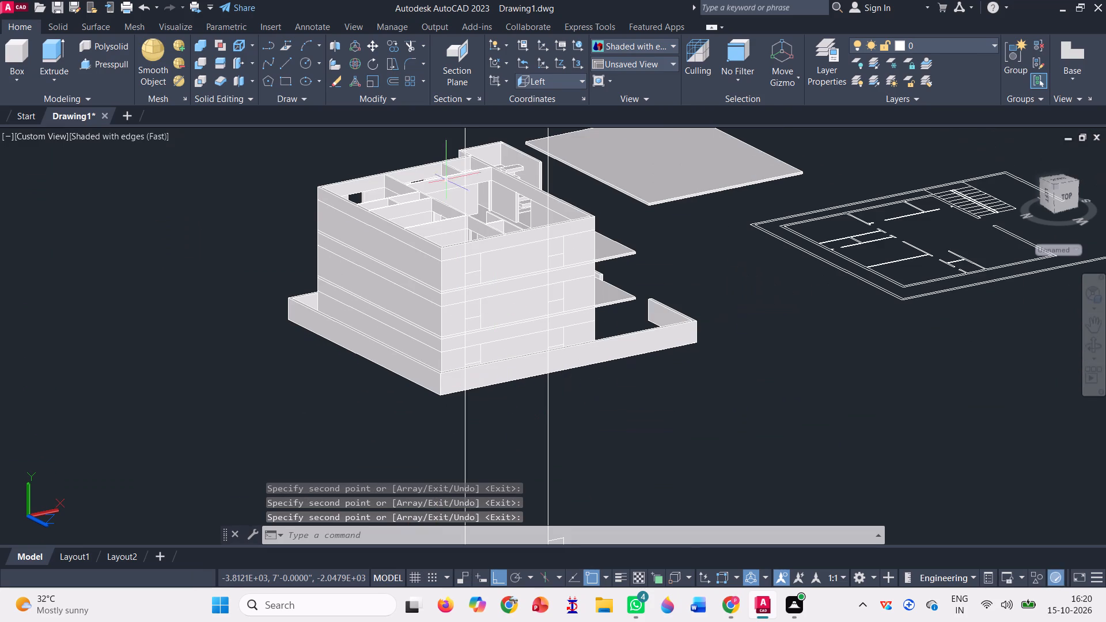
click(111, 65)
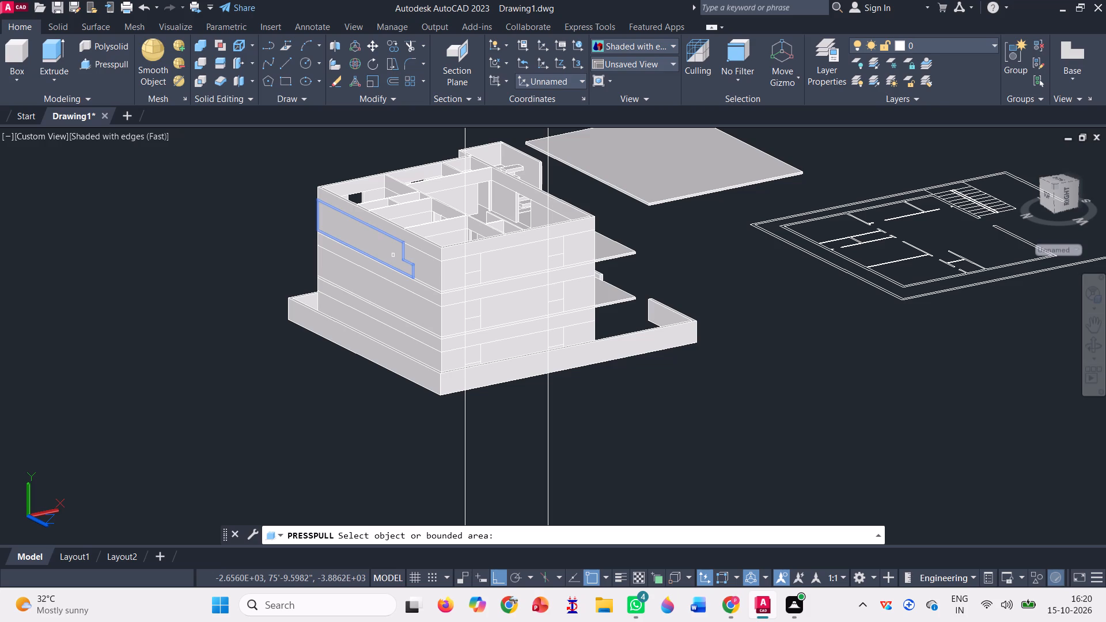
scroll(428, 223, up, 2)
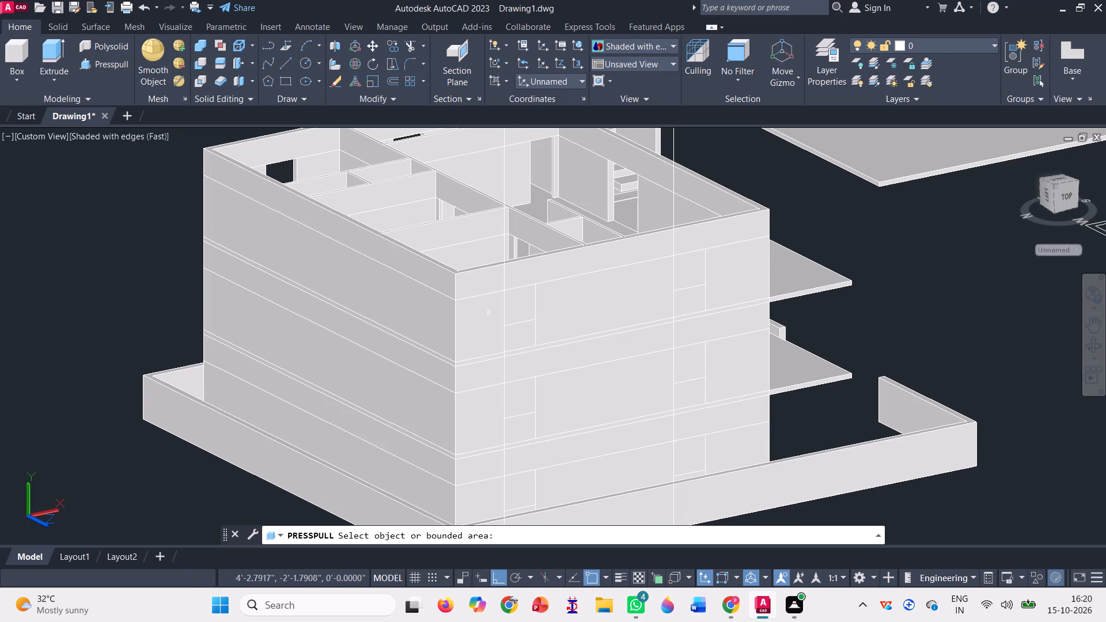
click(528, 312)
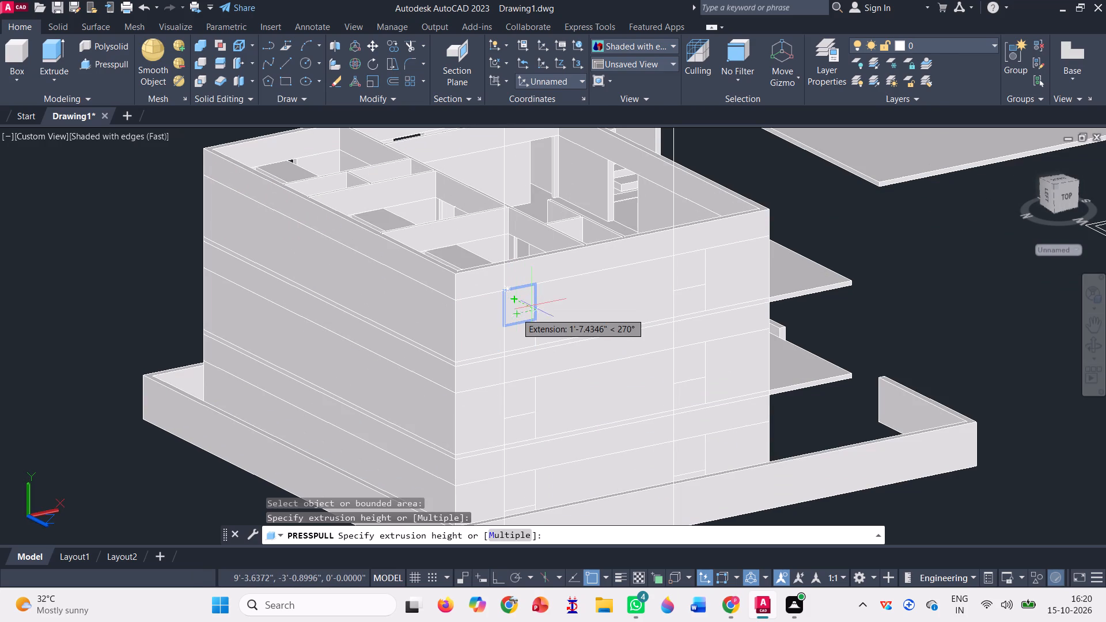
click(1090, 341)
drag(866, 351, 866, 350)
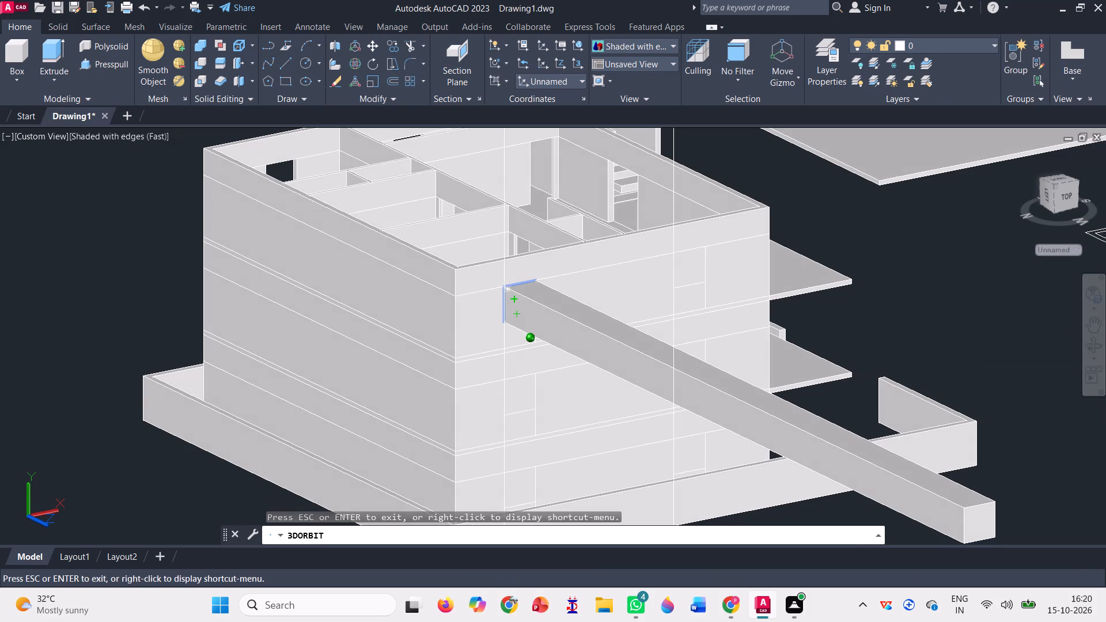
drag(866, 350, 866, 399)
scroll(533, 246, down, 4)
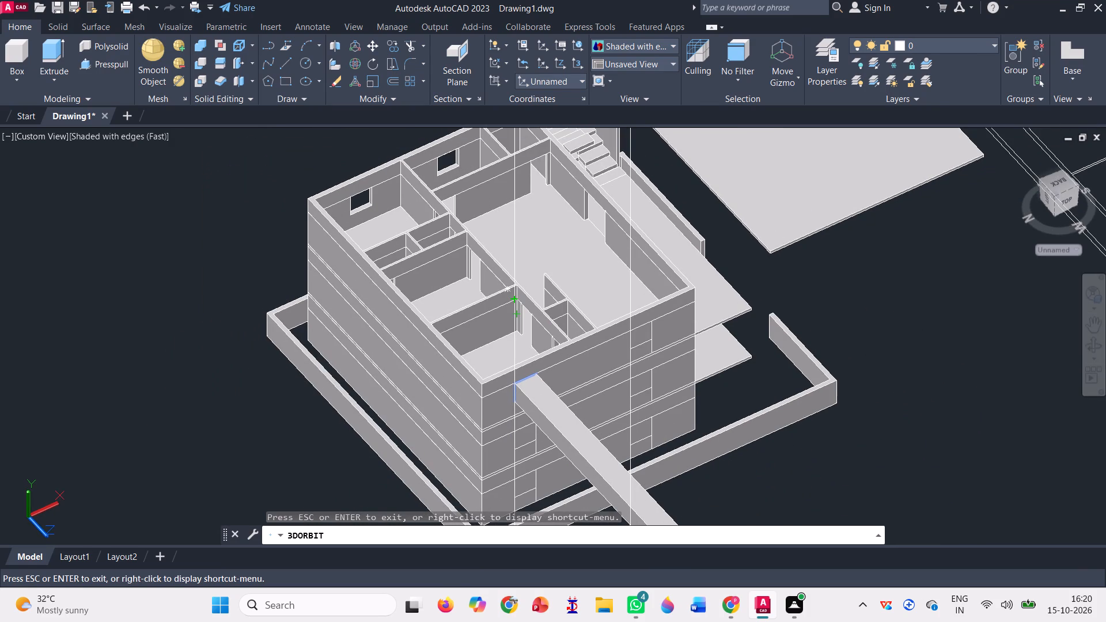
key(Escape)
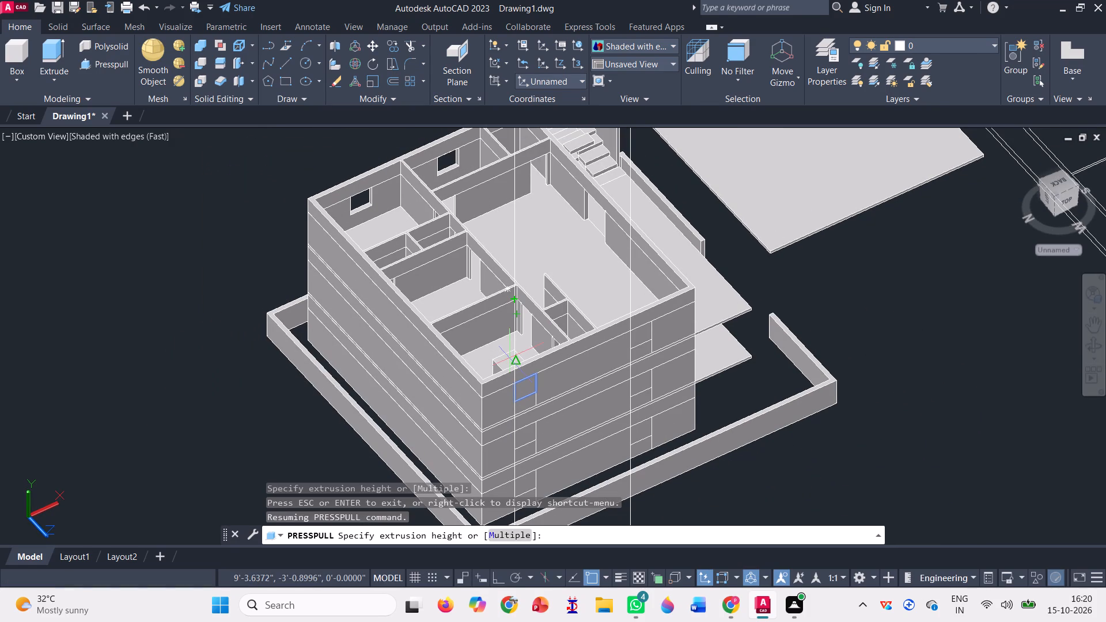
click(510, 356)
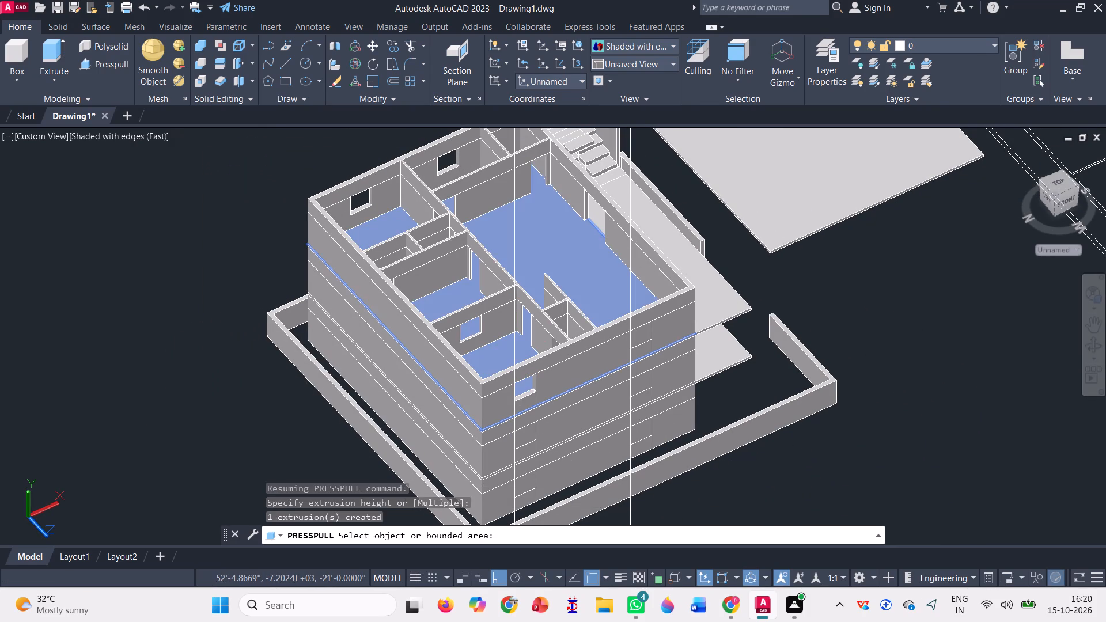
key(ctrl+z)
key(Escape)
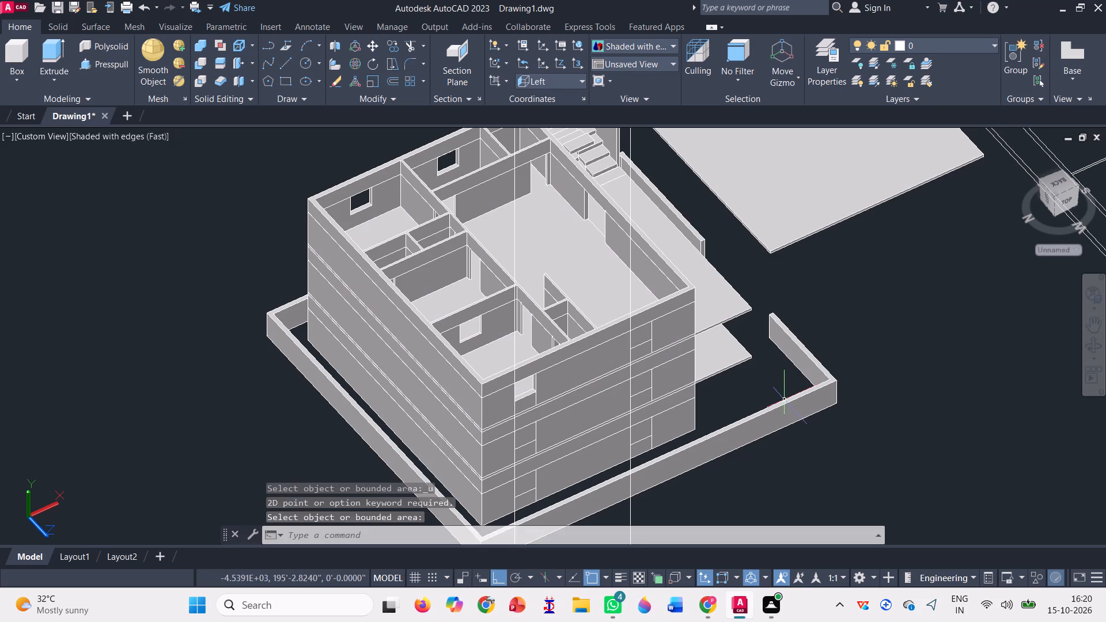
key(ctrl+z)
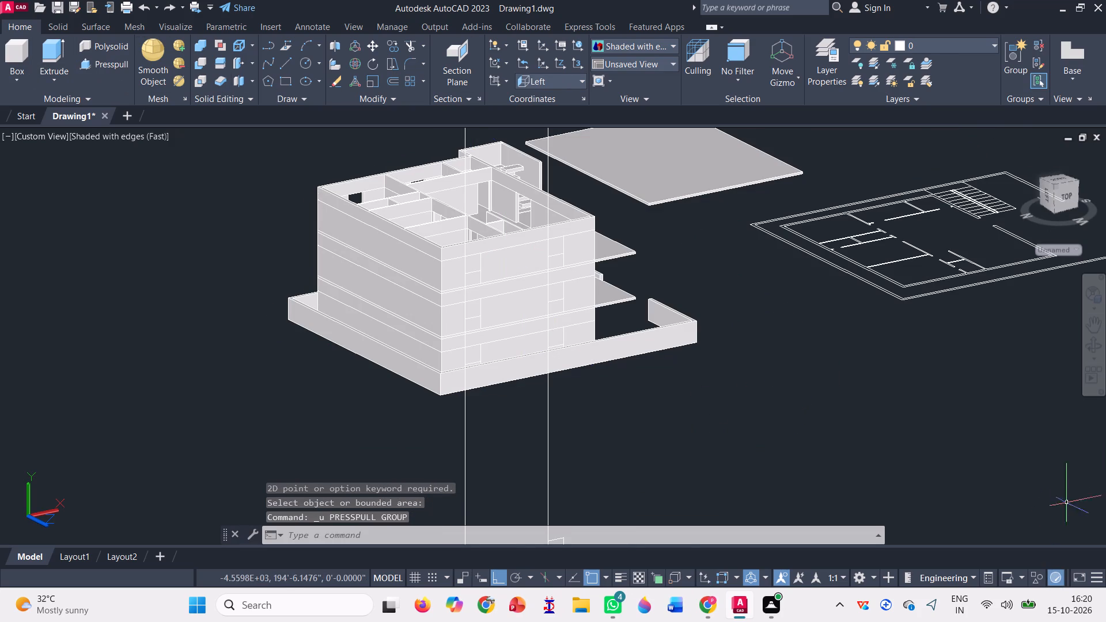
From a higher view, press-pull the top storey's outline at the first construction line inward through the wall to cut a window opening.
click(1087, 348)
drag(573, 446, 569, 463)
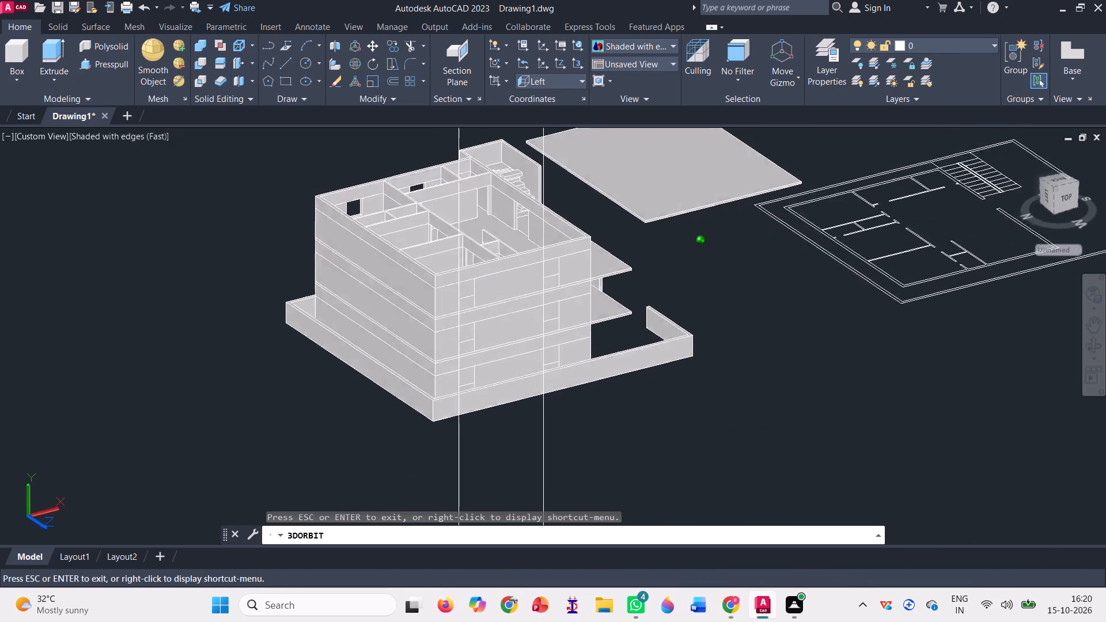
drag(569, 463, 603, 500)
scroll(622, 325, down, 3)
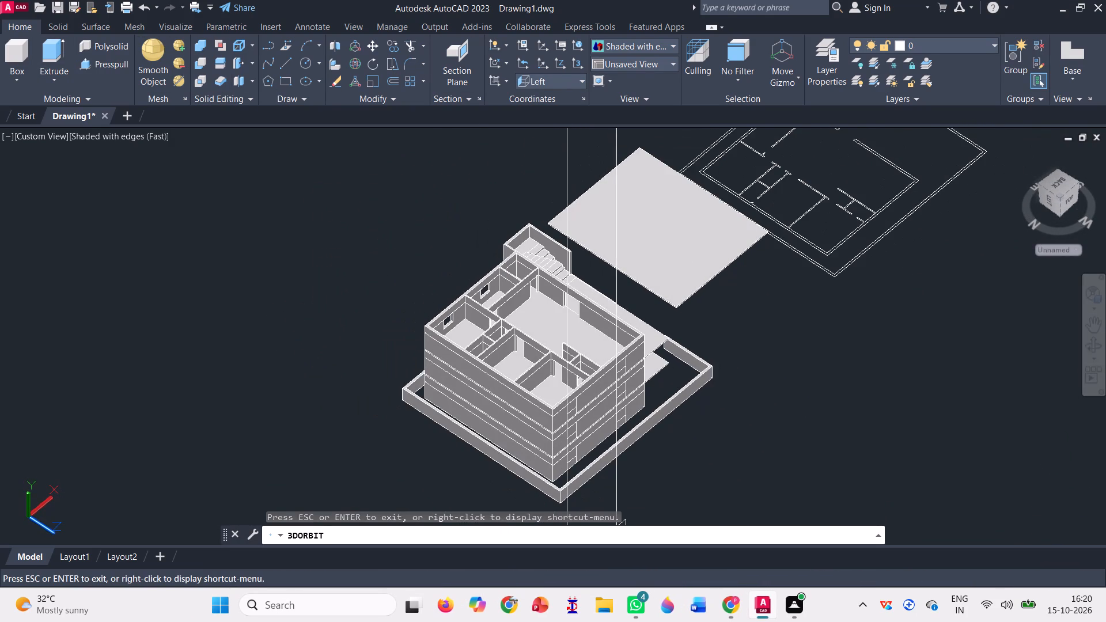
scroll(553, 513, up, 6)
key(grave)
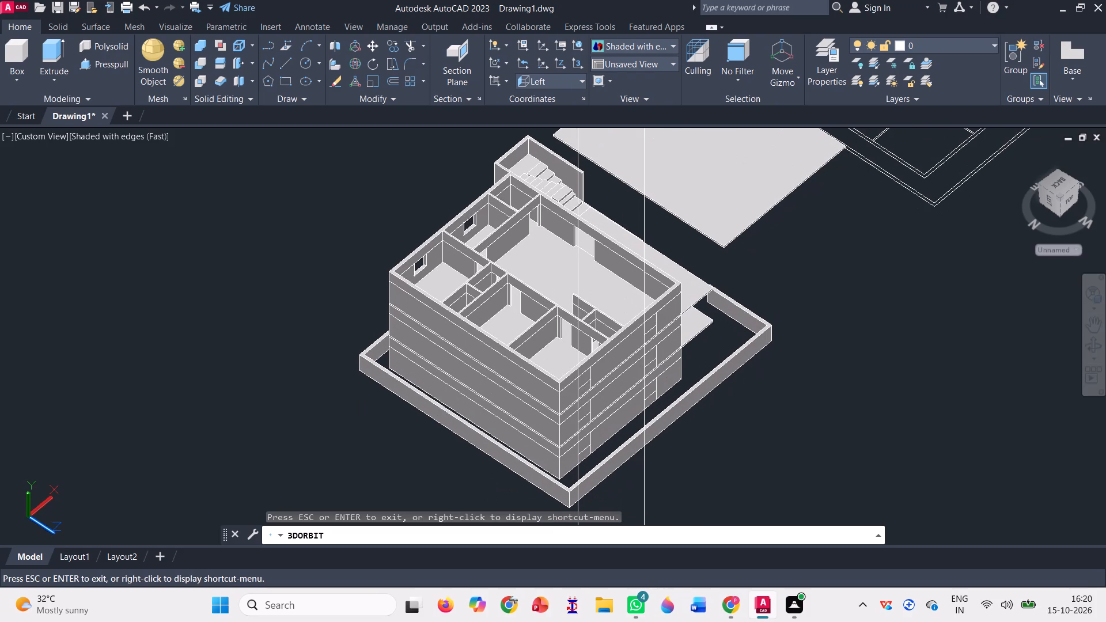
key(Escape)
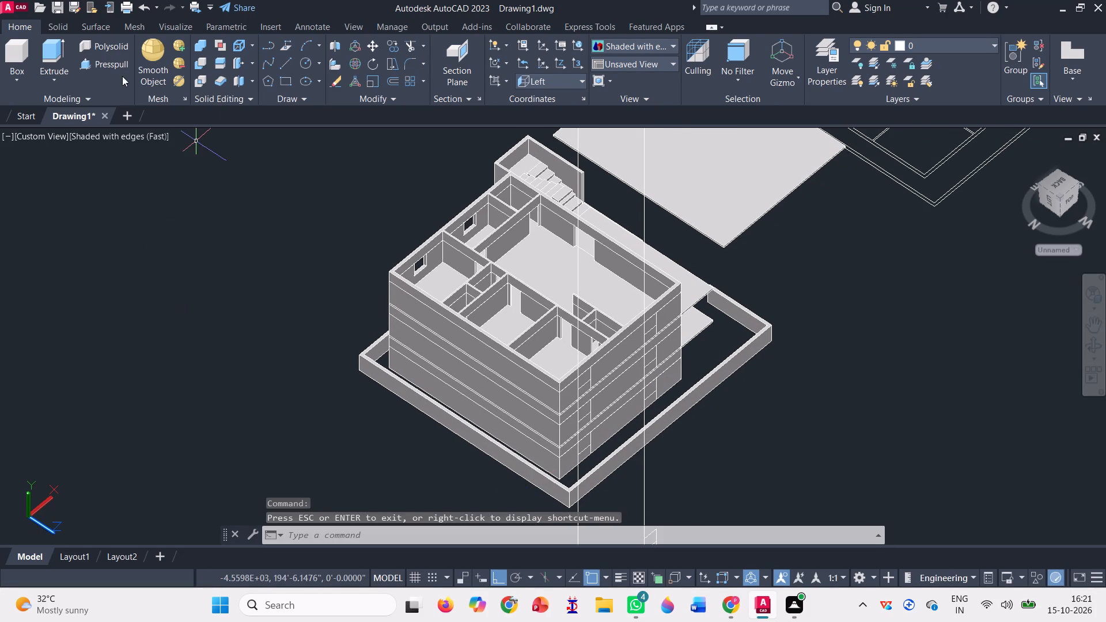
click(104, 64)
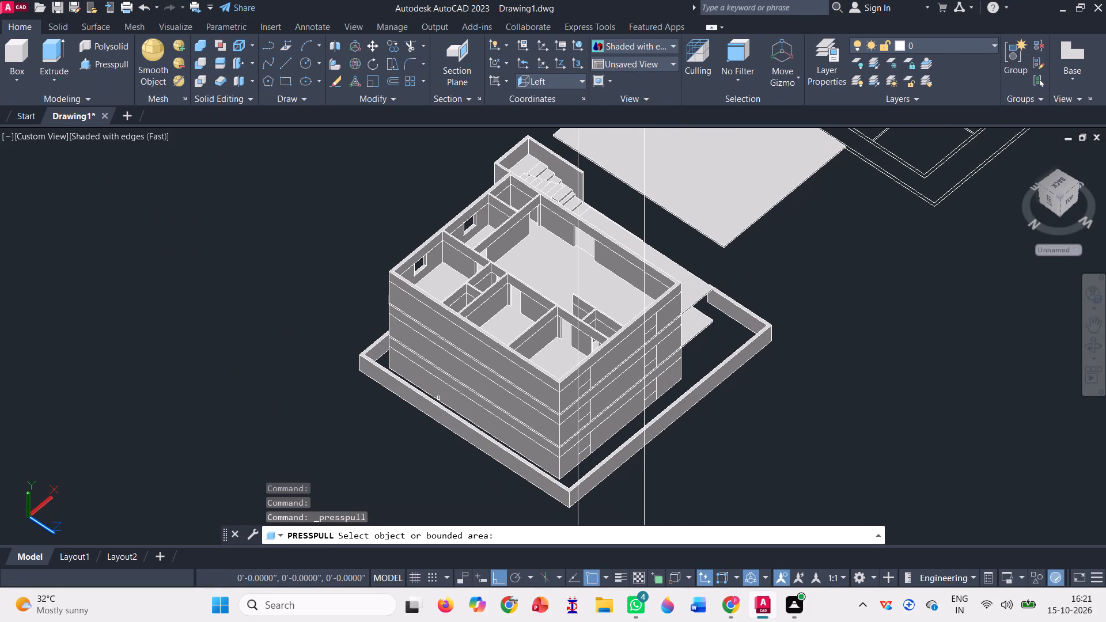
scroll(522, 456, up, 2)
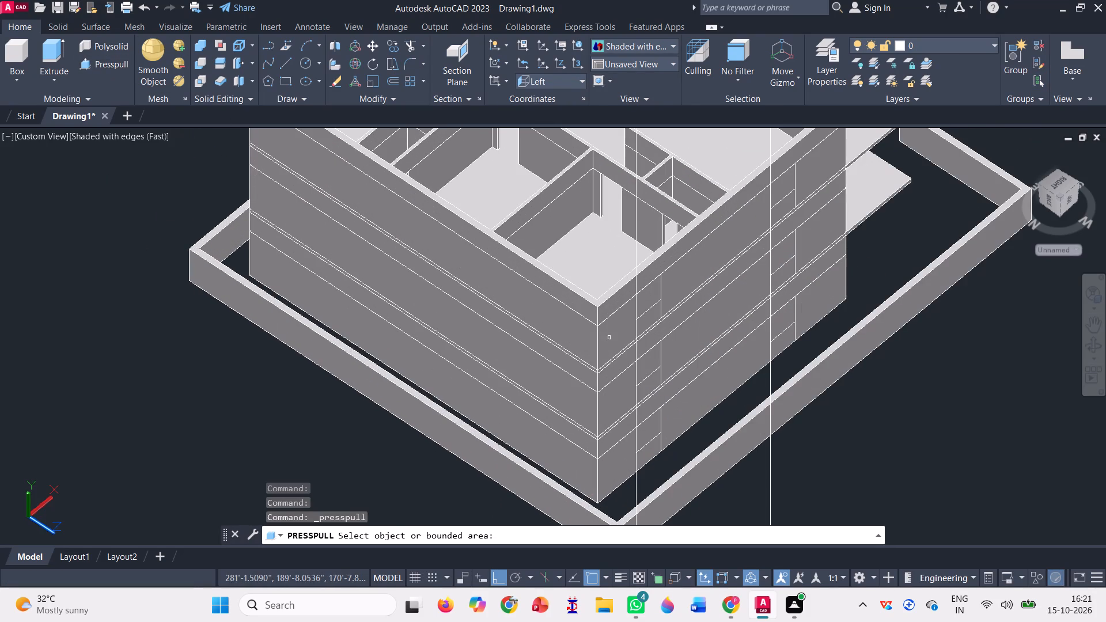
click(647, 295)
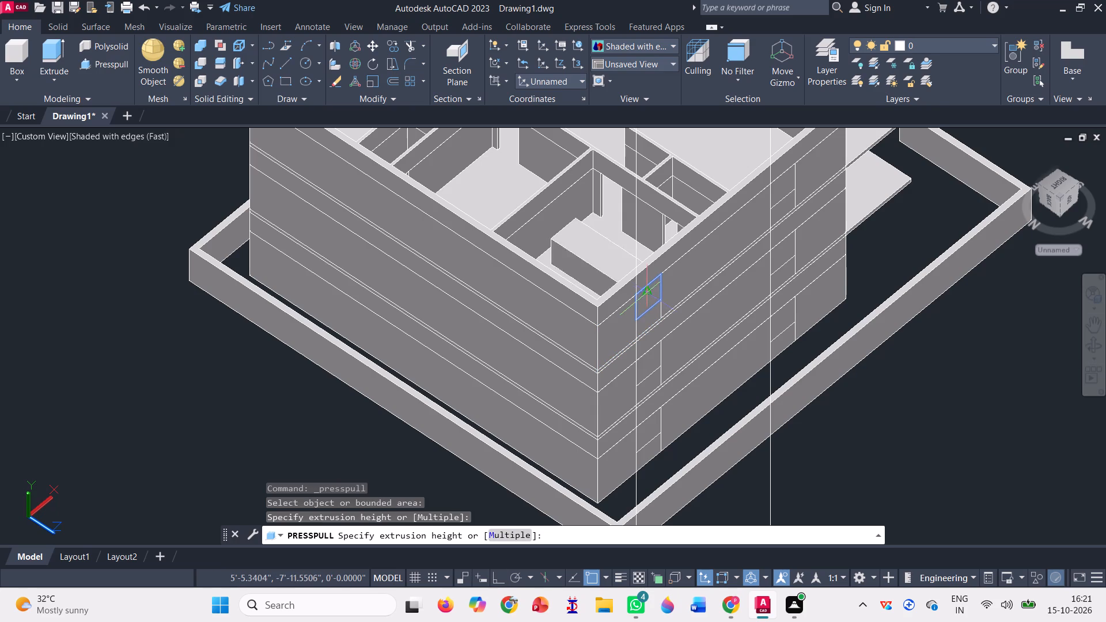
click(631, 286)
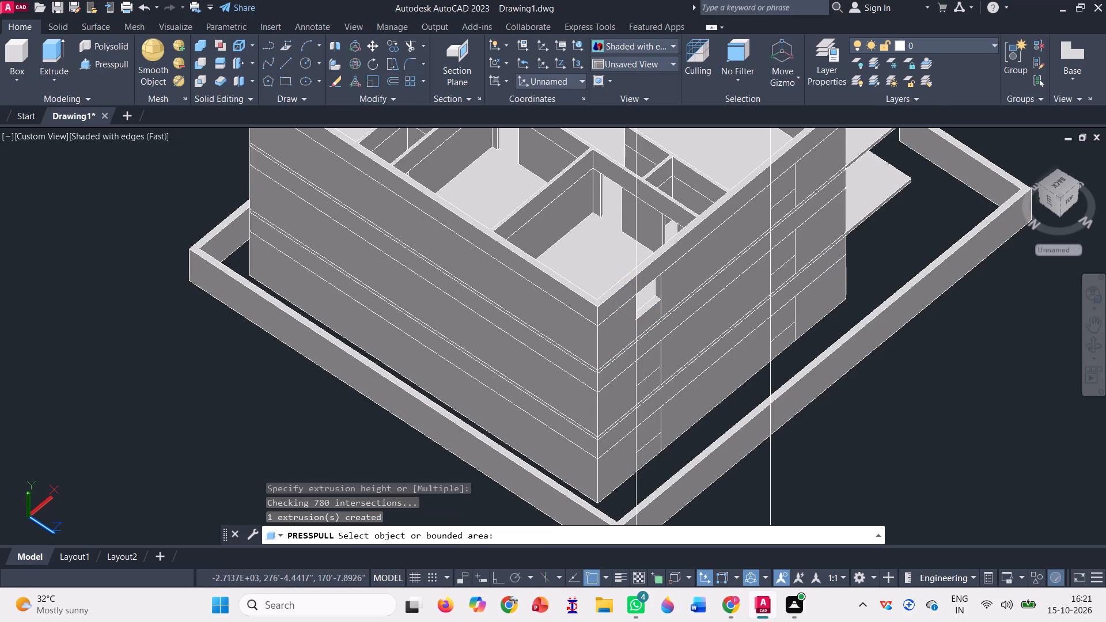
Press-pull the top storey's outline at the second construction line inward through the side wall to cut a window opening.
click(779, 182)
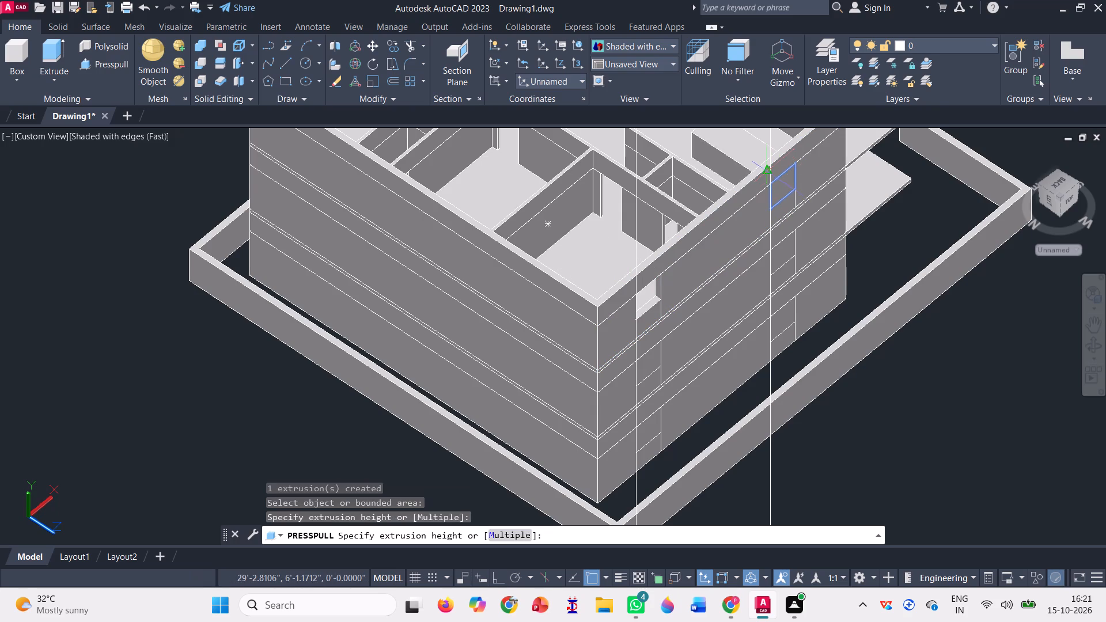
click(768, 173)
Press-pull the middle and lowest storeys' outlines at the first construction line inward through the side wall to cut window openings.
scroll(737, 236, down, 2)
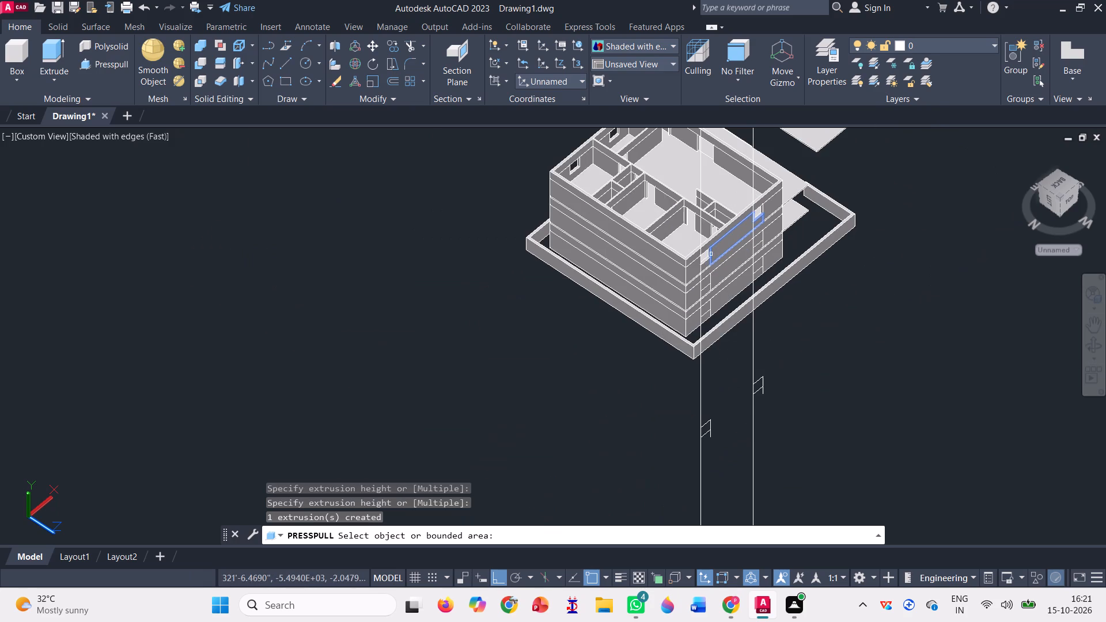
scroll(709, 272, up, 3)
scroll(702, 286, down, 2)
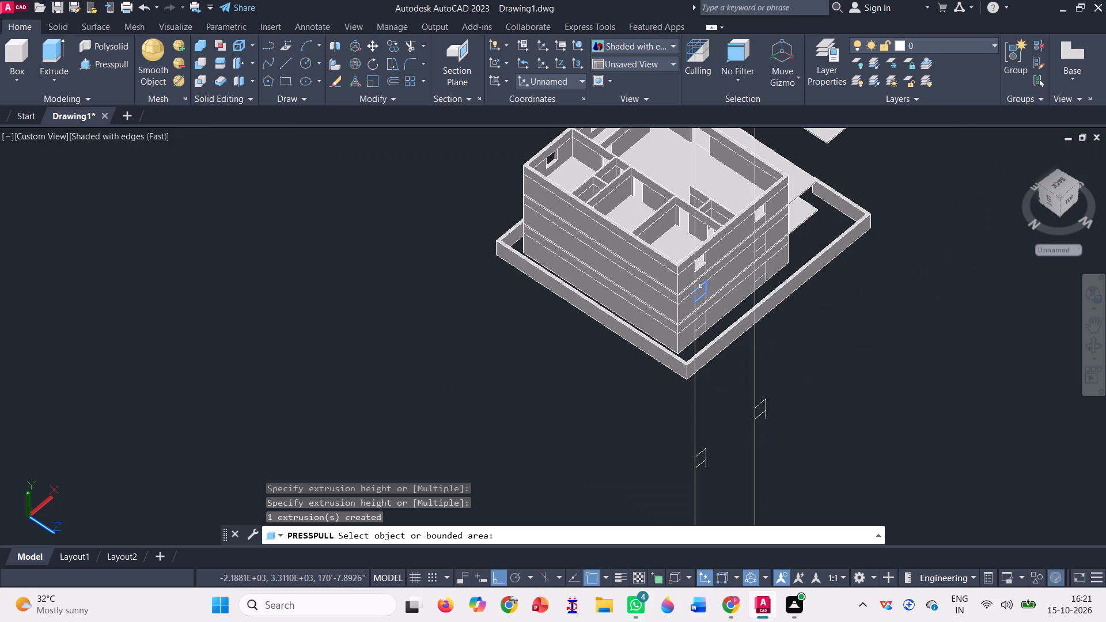
scroll(702, 286, up, 3)
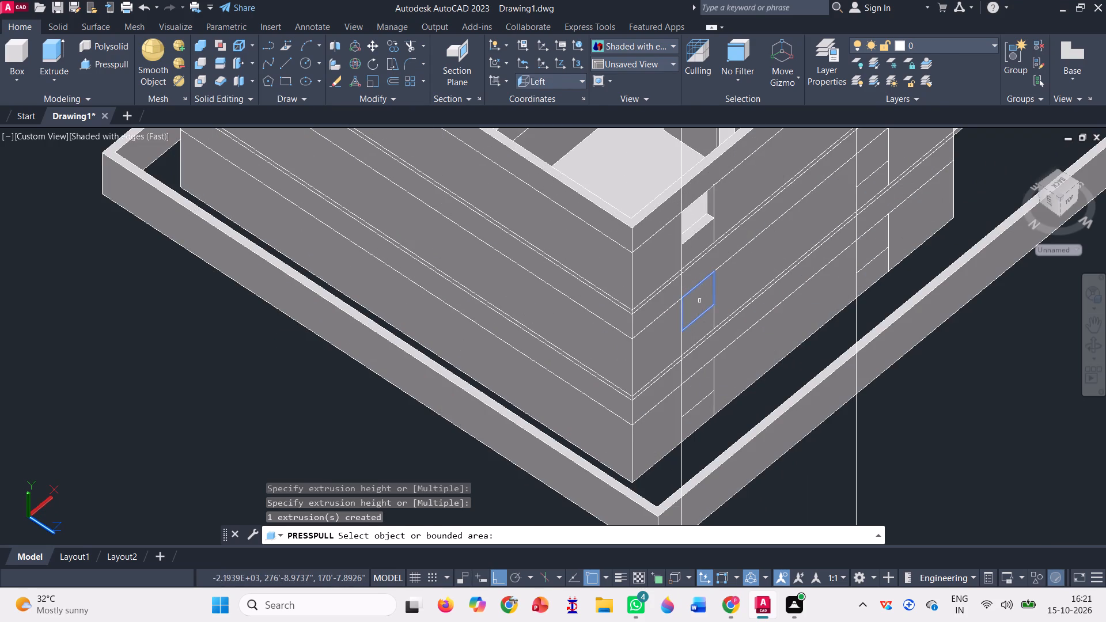
click(699, 299)
click(692, 293)
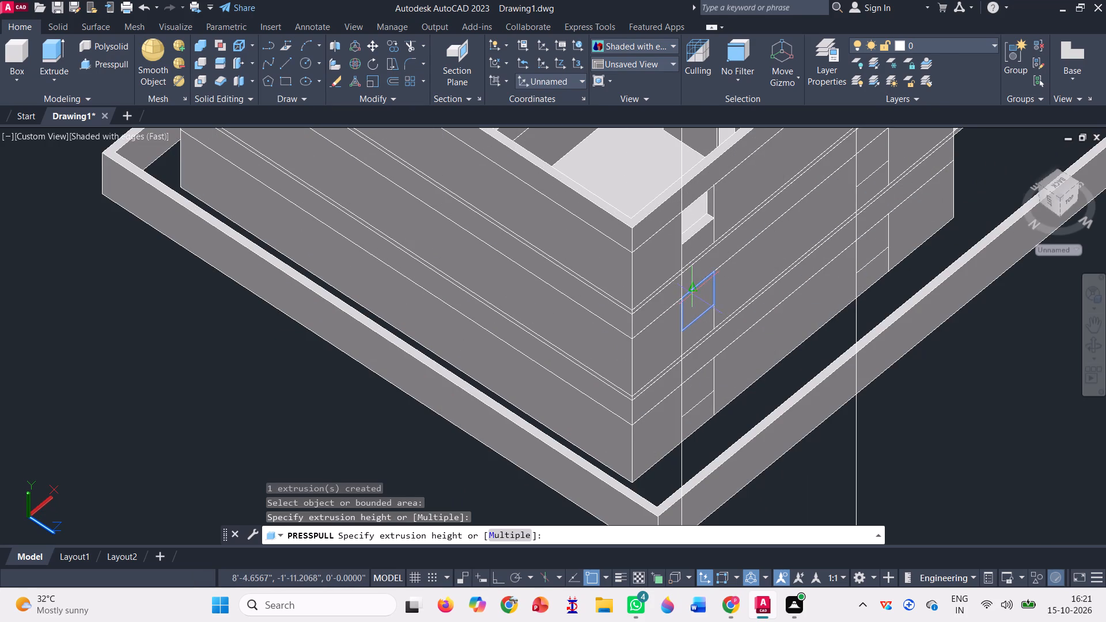
click(690, 395)
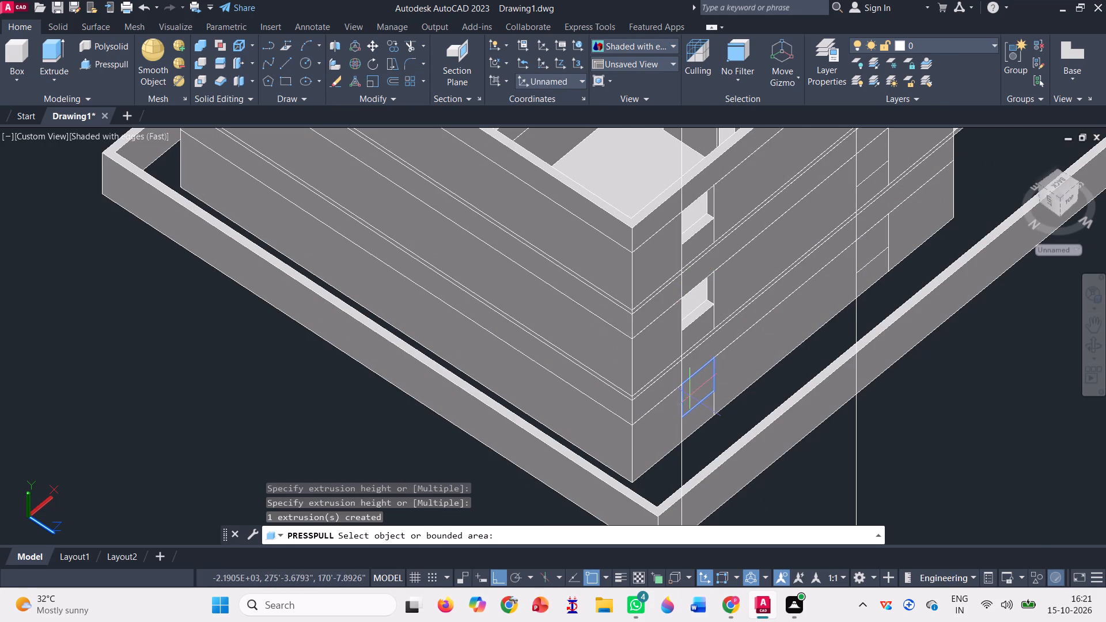
click(684, 385)
Press-pull the middle and lowest storeys' outlines at the second construction line inward to cut window openings, and finish press-pulling.
scroll(663, 412, down, 2)
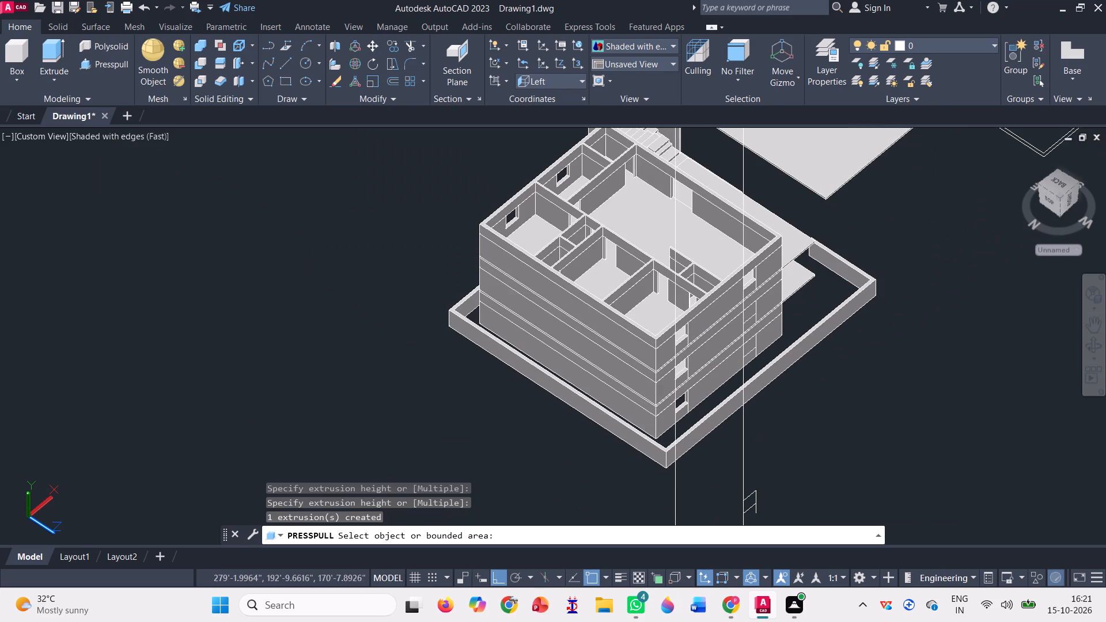
scroll(755, 310, up, 3)
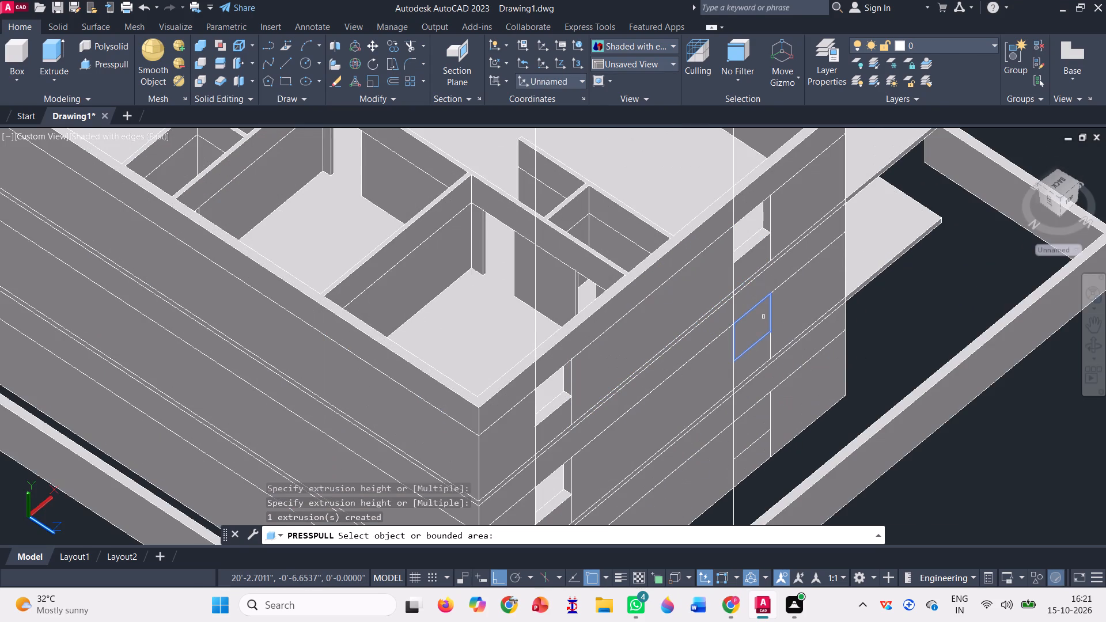
click(763, 317)
click(734, 292)
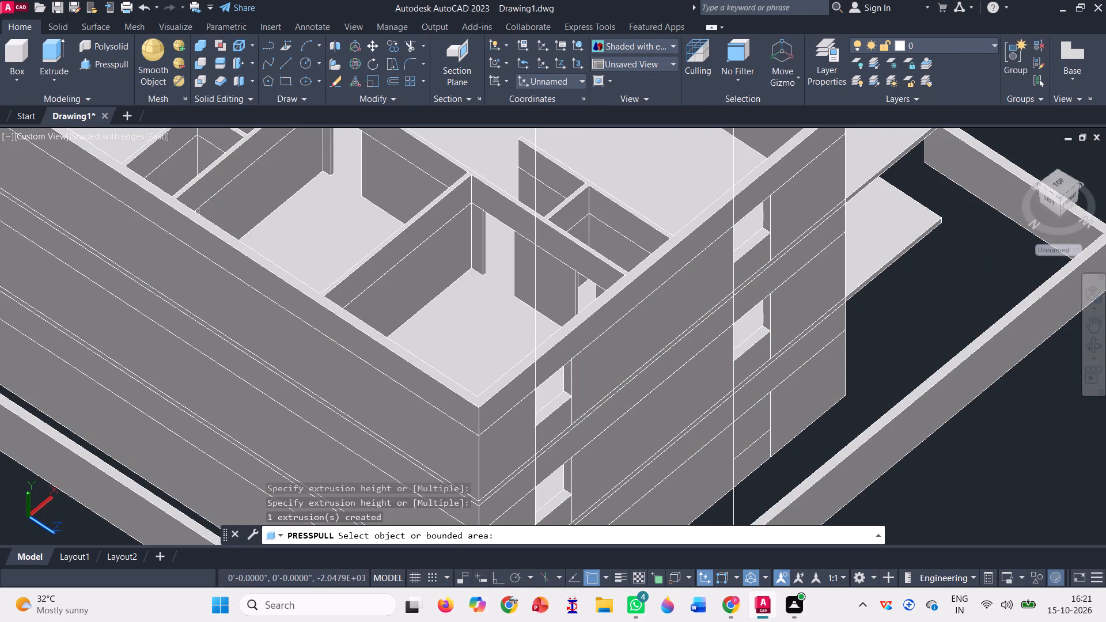
click(755, 419)
click(743, 388)
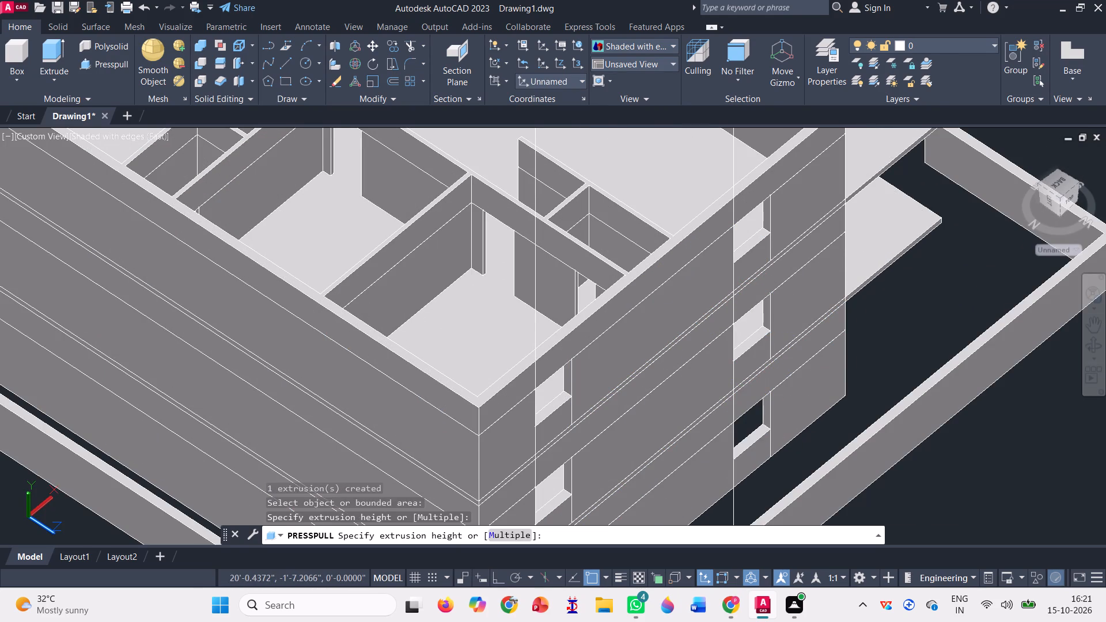
scroll(650, 351, down, 2)
key(Escape)
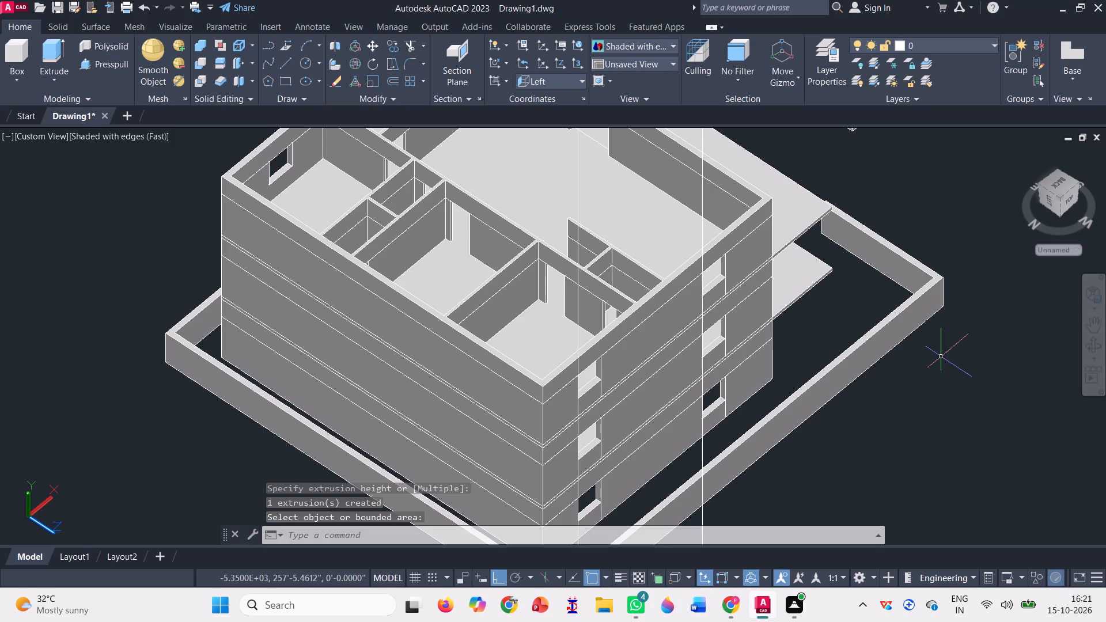
Erase the two long construction lines that run past the building's side wall.
click(1090, 338)
drag(910, 438, 910, 437)
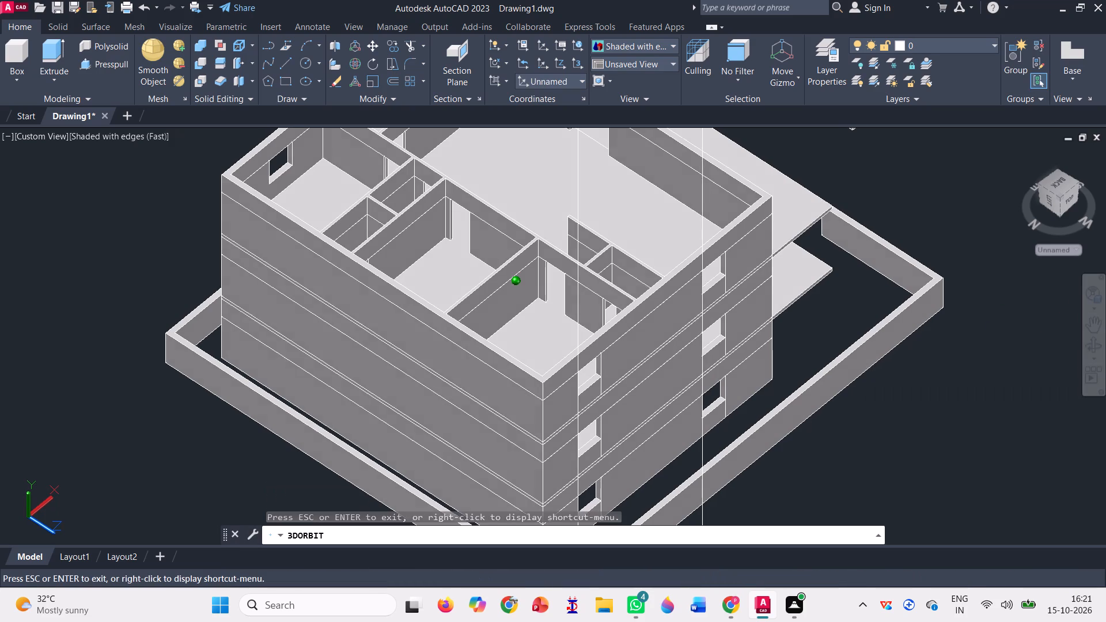
drag(910, 437, 811, 358)
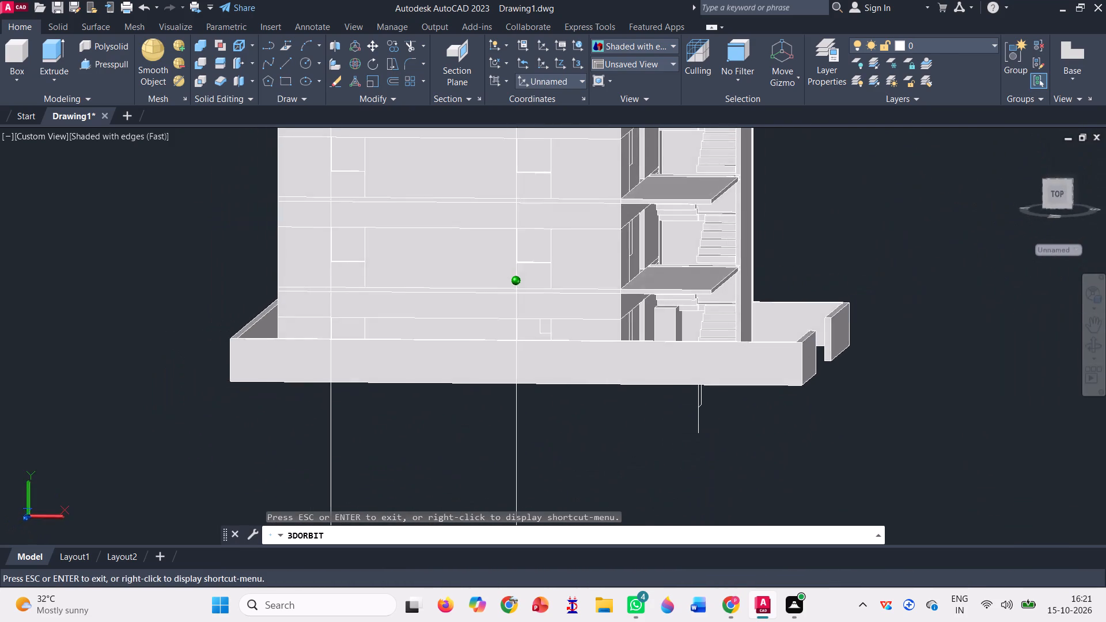
drag(811, 358, 708, 446)
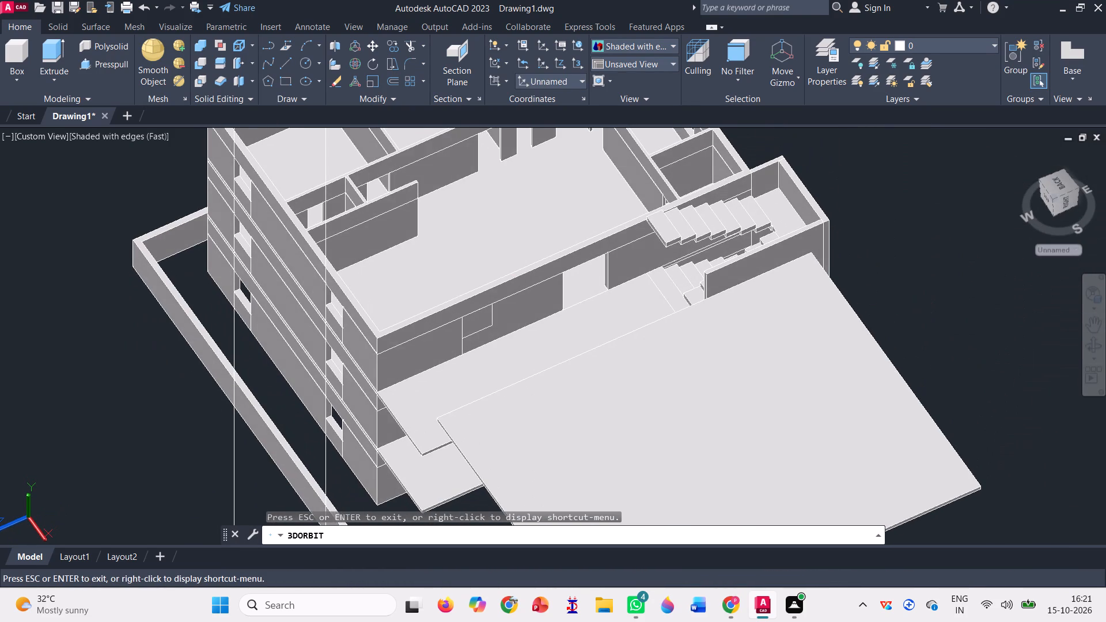
scroll(551, 305, down, 4)
scroll(527, 263, down, 3)
scroll(464, 301, down, 1)
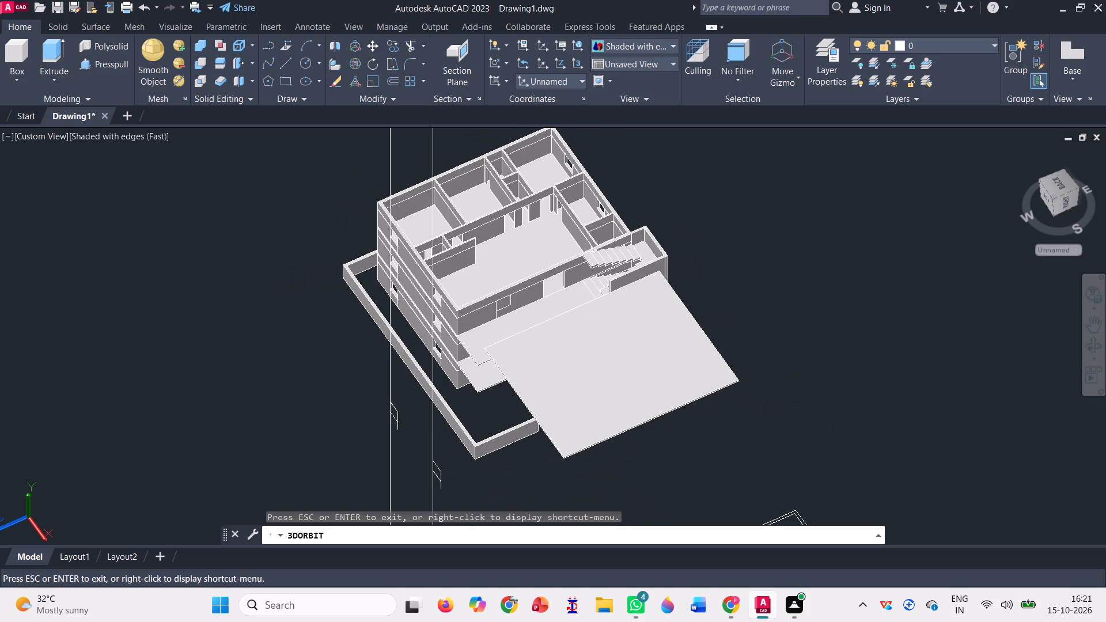
key(Escape)
click(457, 492)
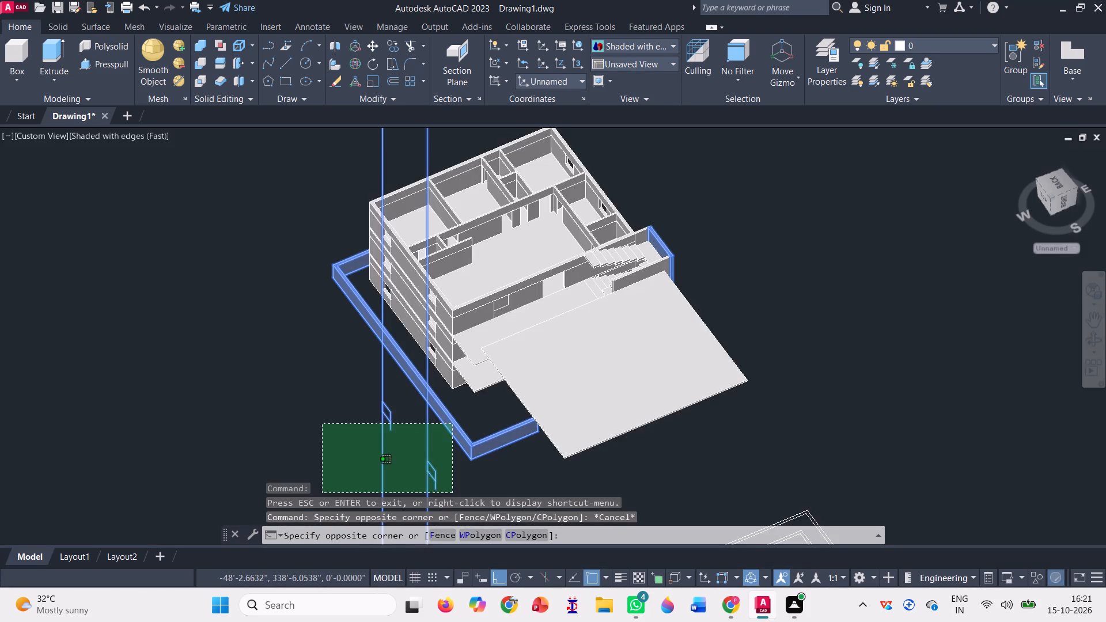
scroll(427, 373, down, 3)
scroll(534, 308, down, 2)
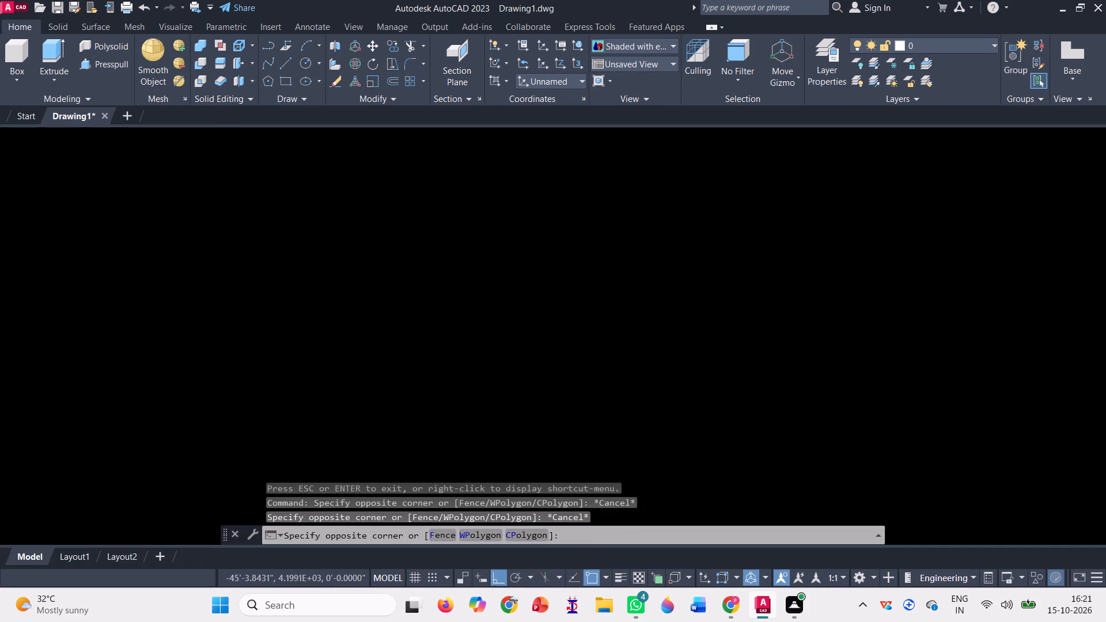
scroll(587, 286, down, 2)
scroll(444, 415, up, 3)
scroll(573, 365, up, 2)
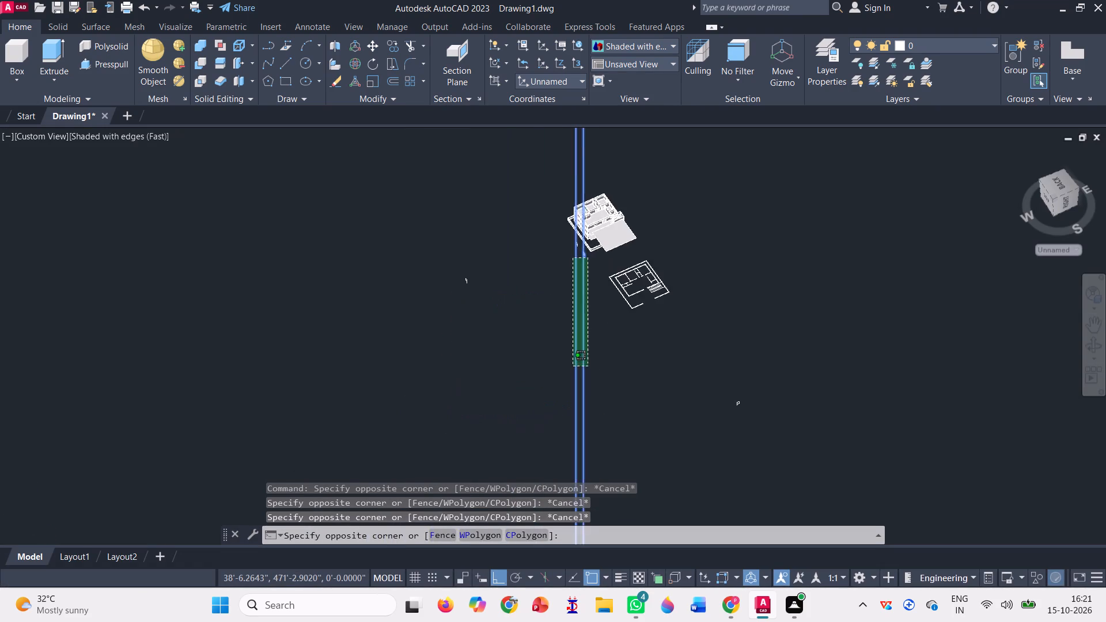
scroll(572, 363, up, 1)
click(572, 362)
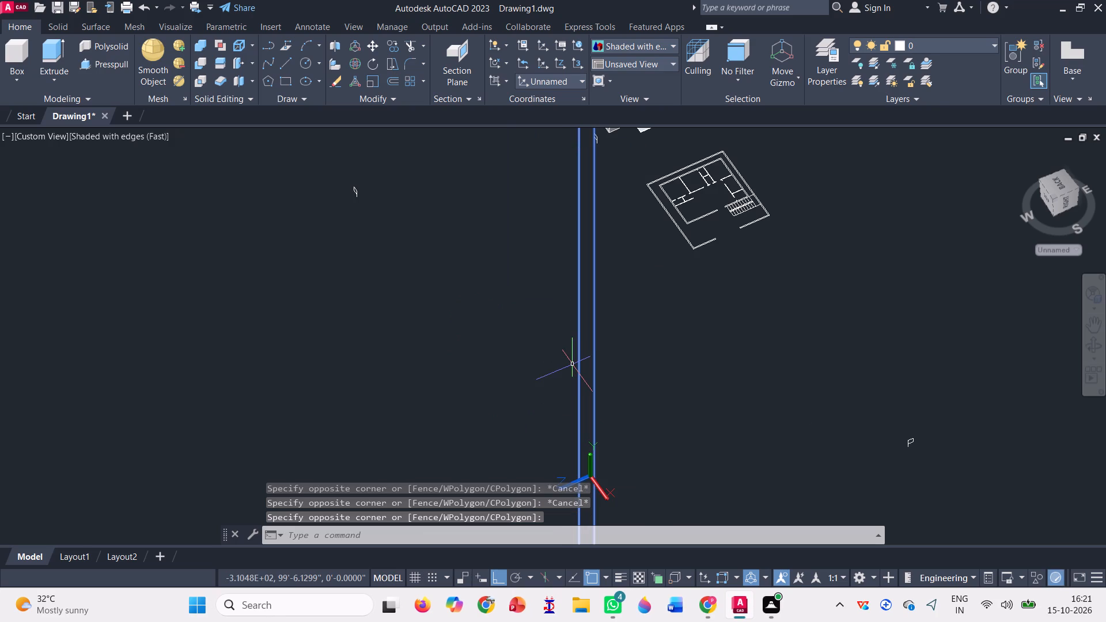
key(Delete)
Erase the leftover window outlines outside the building: two near the boundary wall and one farther away.
scroll(572, 362, down, 2)
scroll(565, 255, up, 3)
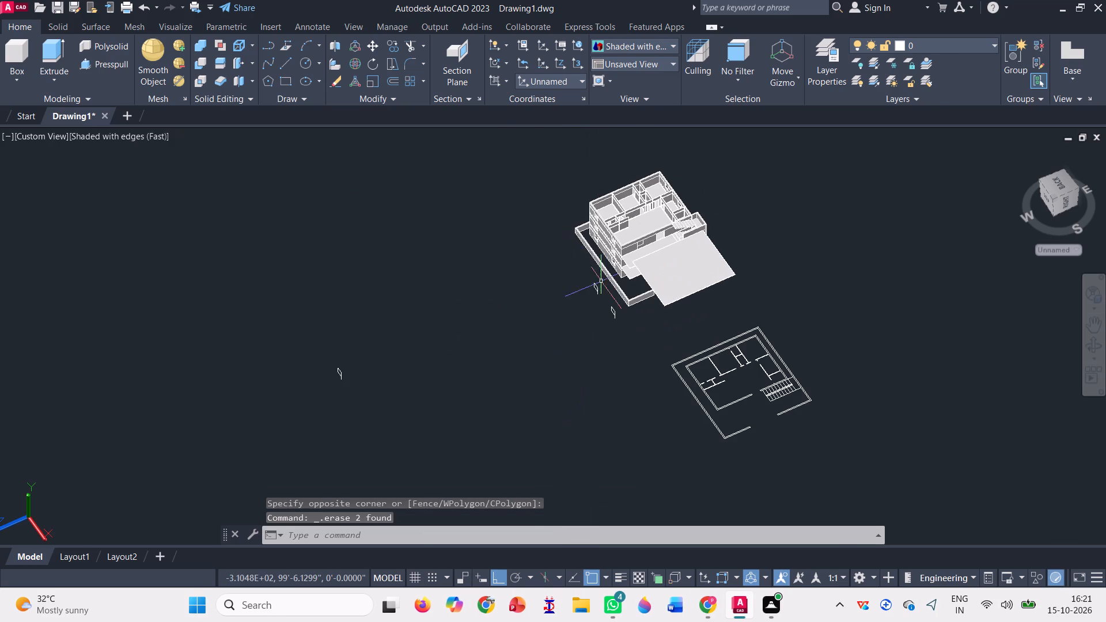
scroll(622, 299, up, 1)
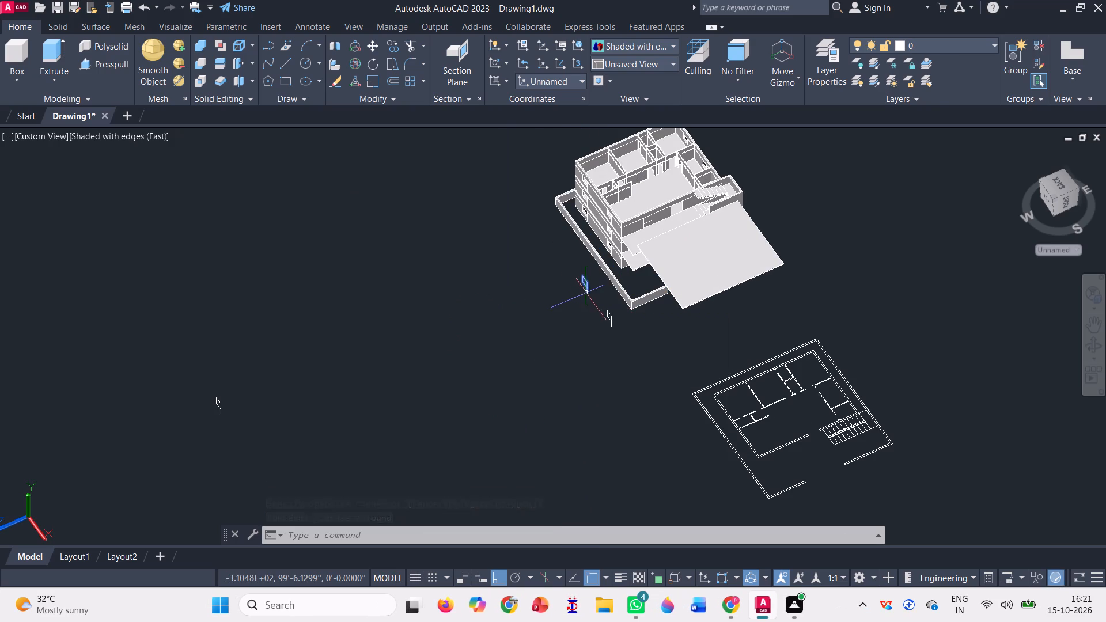
click(588, 279)
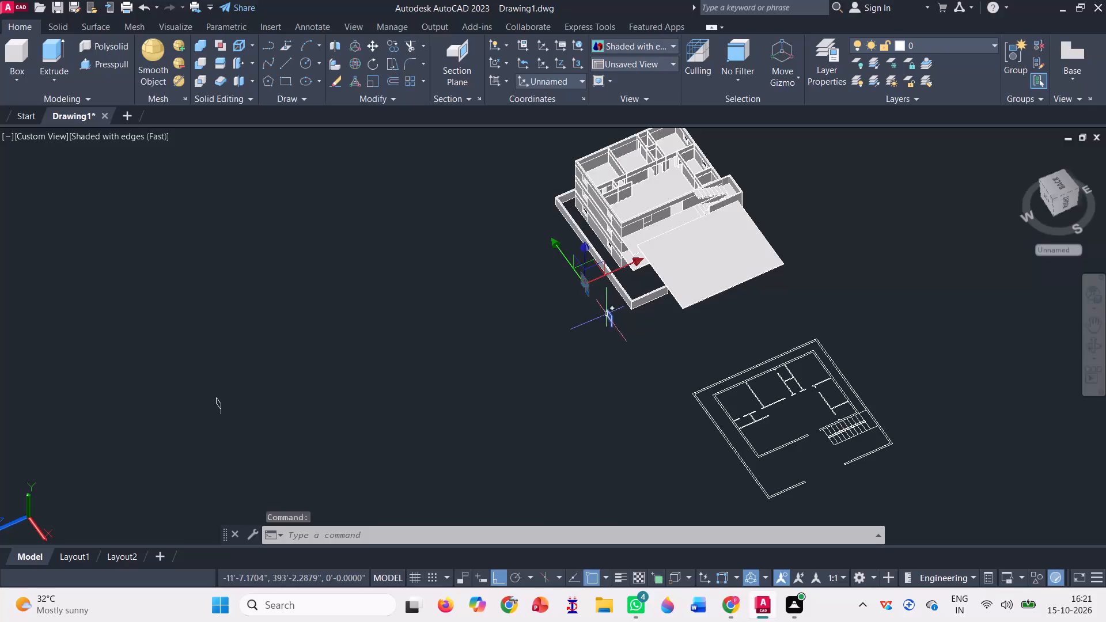
click(608, 313)
click(218, 403)
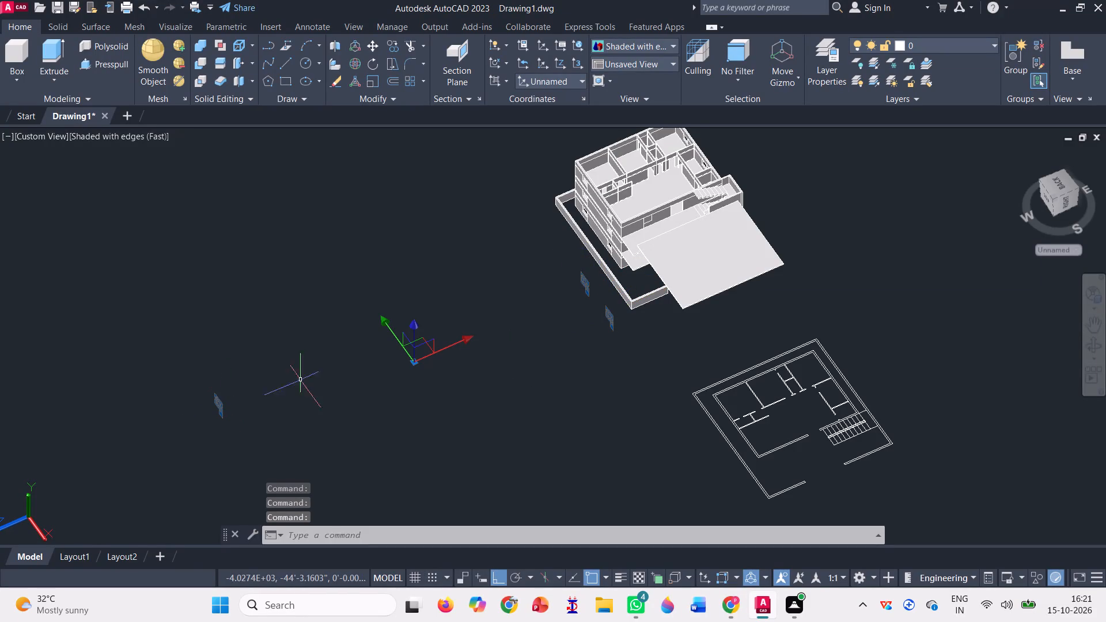
key(Delete)
Move the loose roof slab onto the building, from its bottom corner to the matching top outer corner of the windowed side wall.
scroll(351, 375, down, 1)
scroll(540, 330, up, 1)
click(1094, 348)
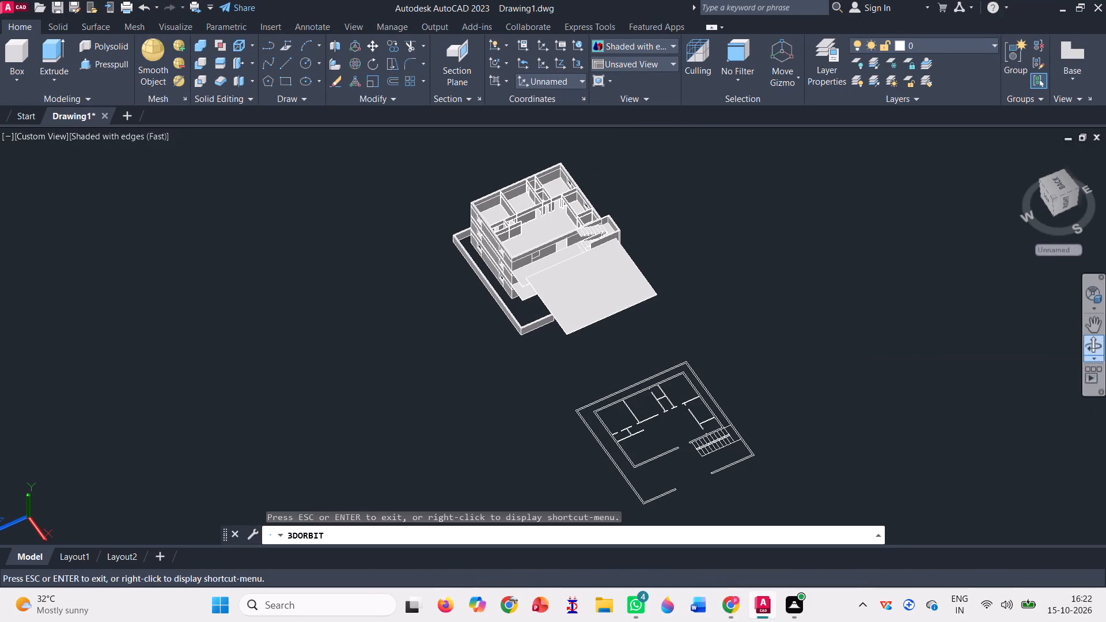
drag(369, 516, 431, 533)
drag(373, 430, 465, 469)
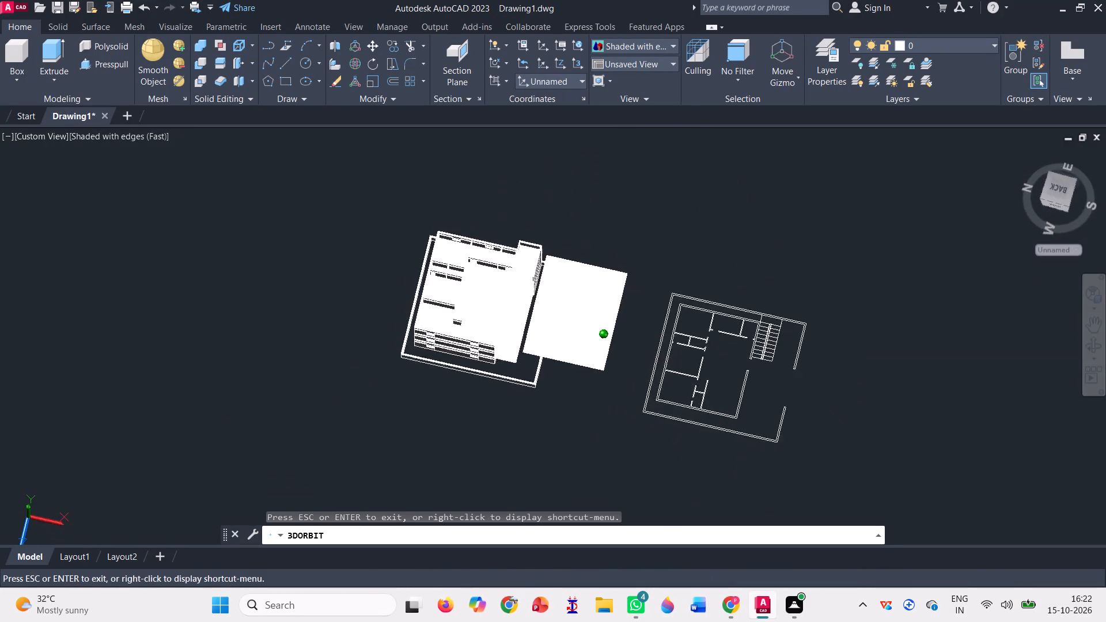
drag(465, 469, 501, 352)
scroll(570, 259, up, 4)
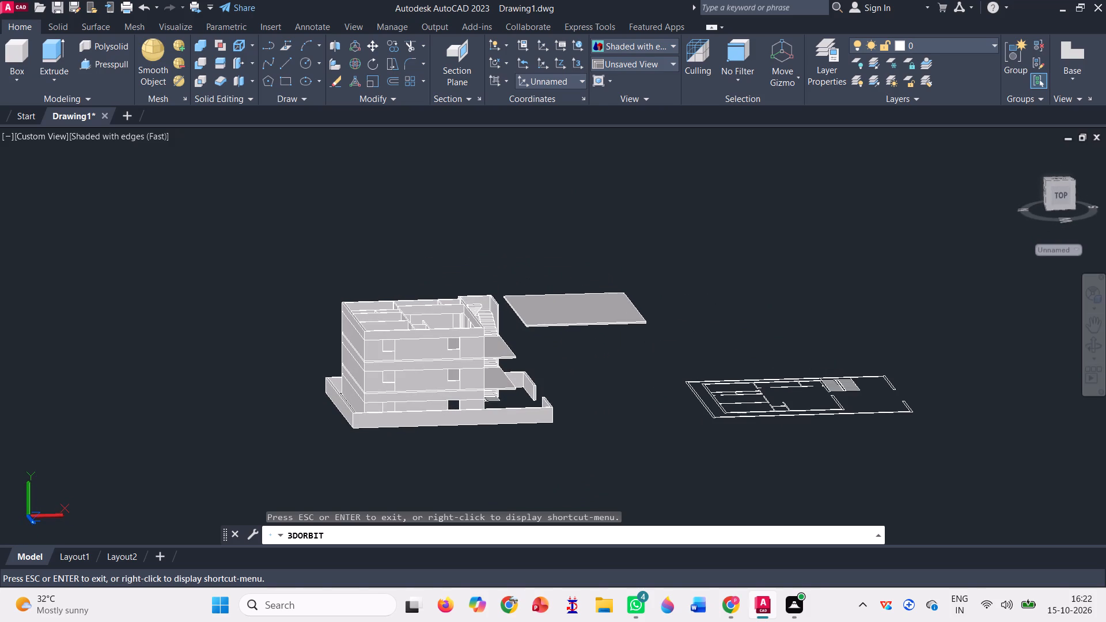
key(Escape)
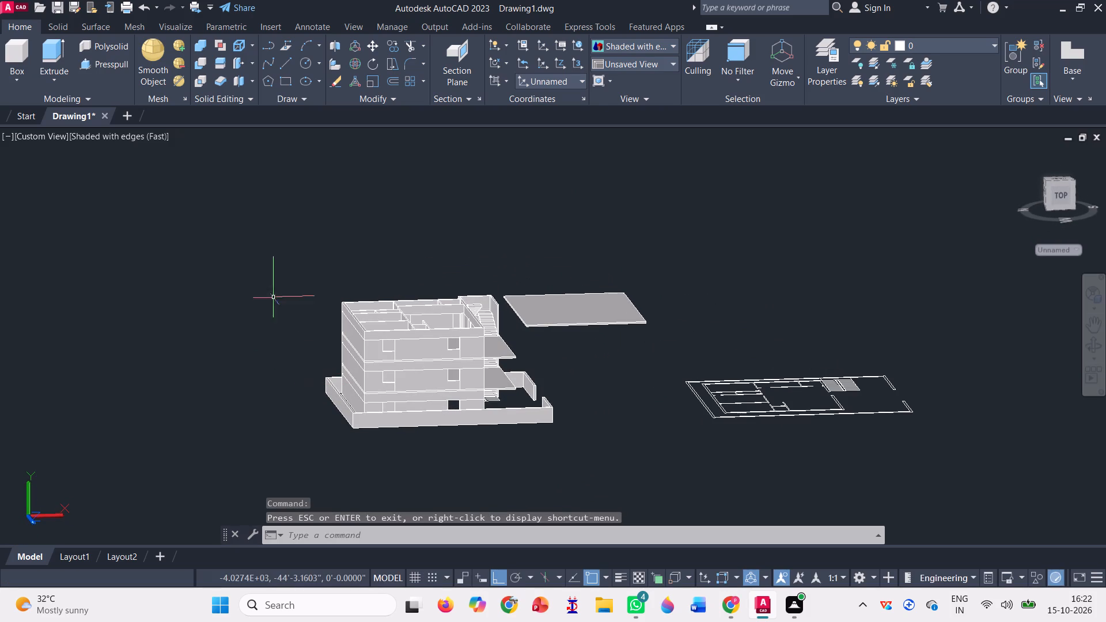
click(373, 48)
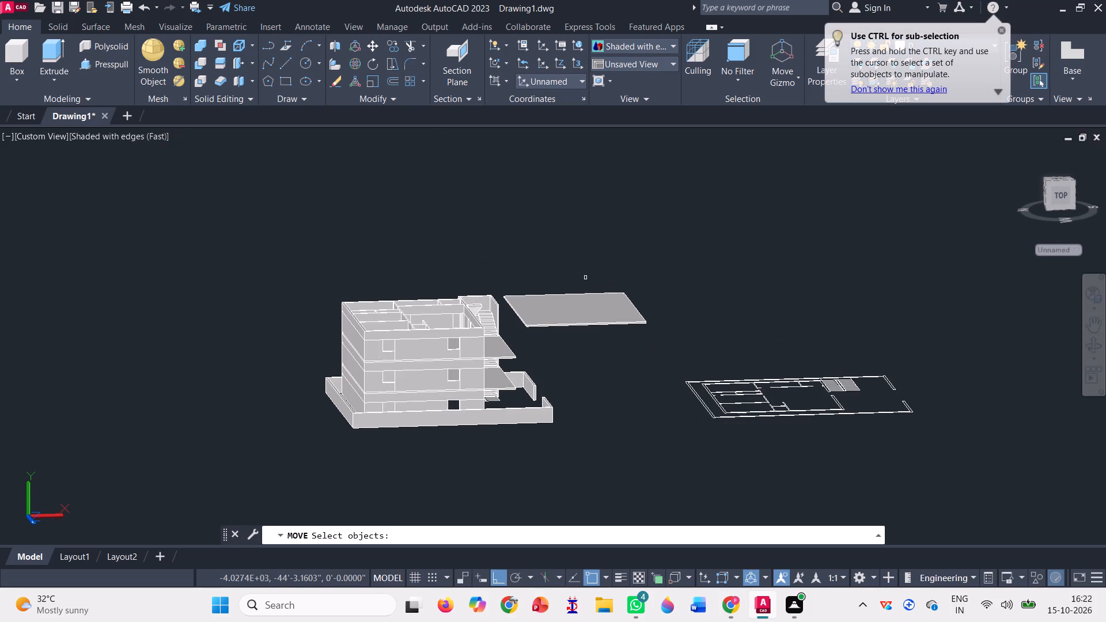
click(578, 319)
key(space)
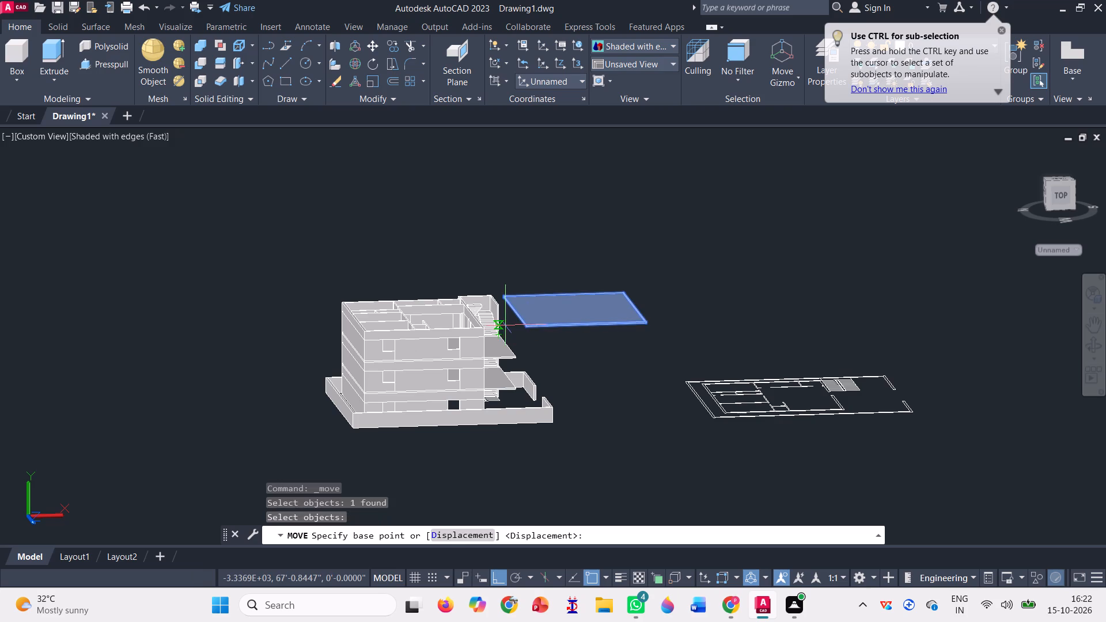
scroll(505, 325, up, 6)
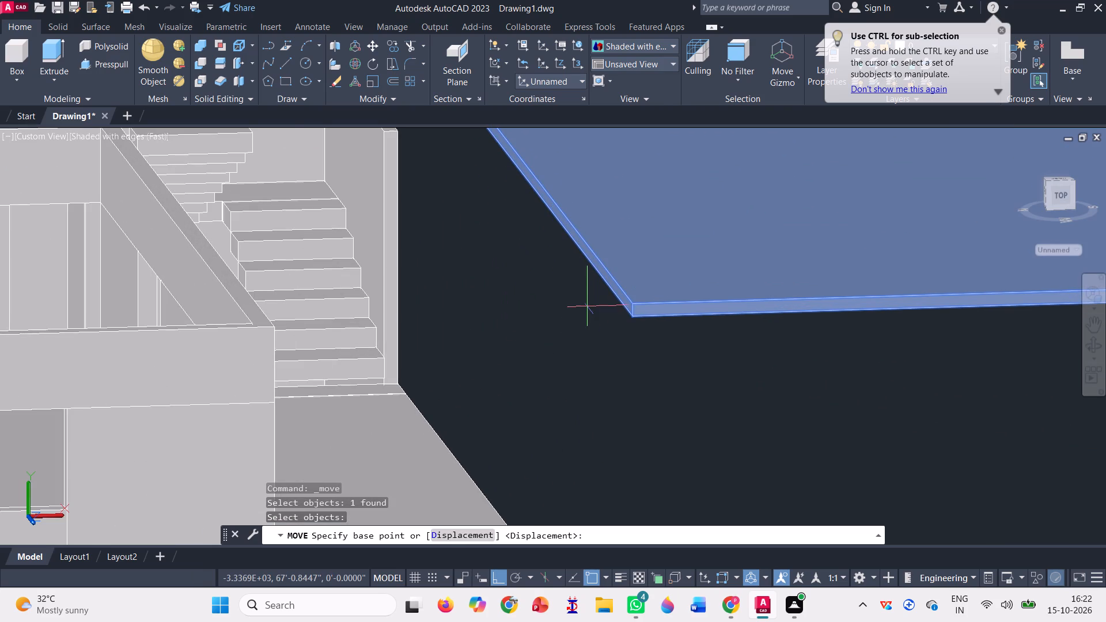
scroll(587, 304, up, 3)
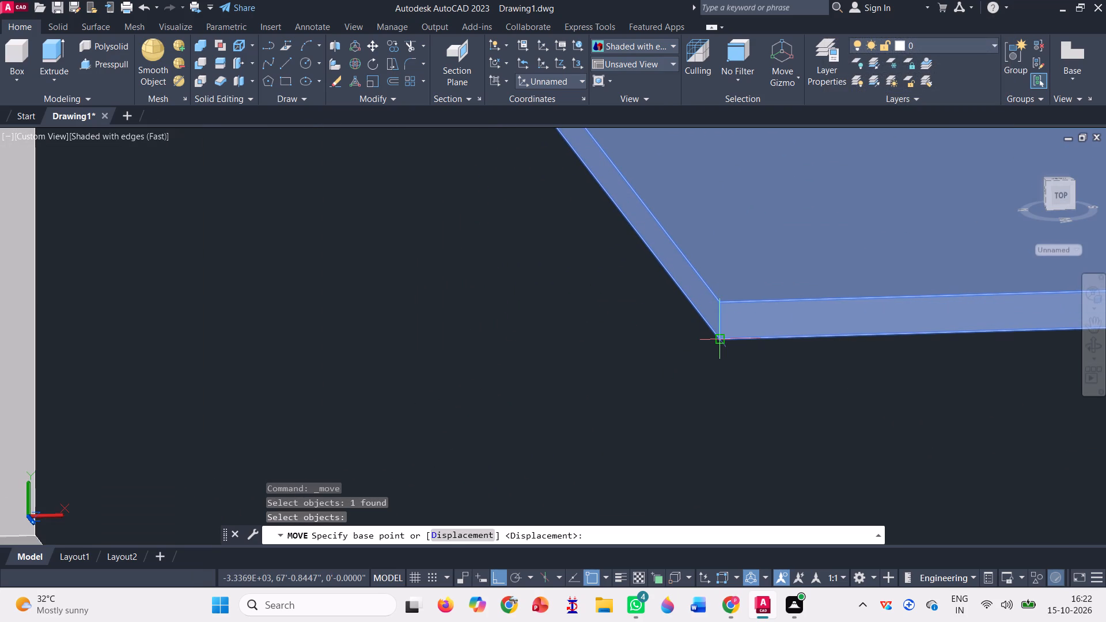
click(719, 337)
scroll(720, 277, down, 5)
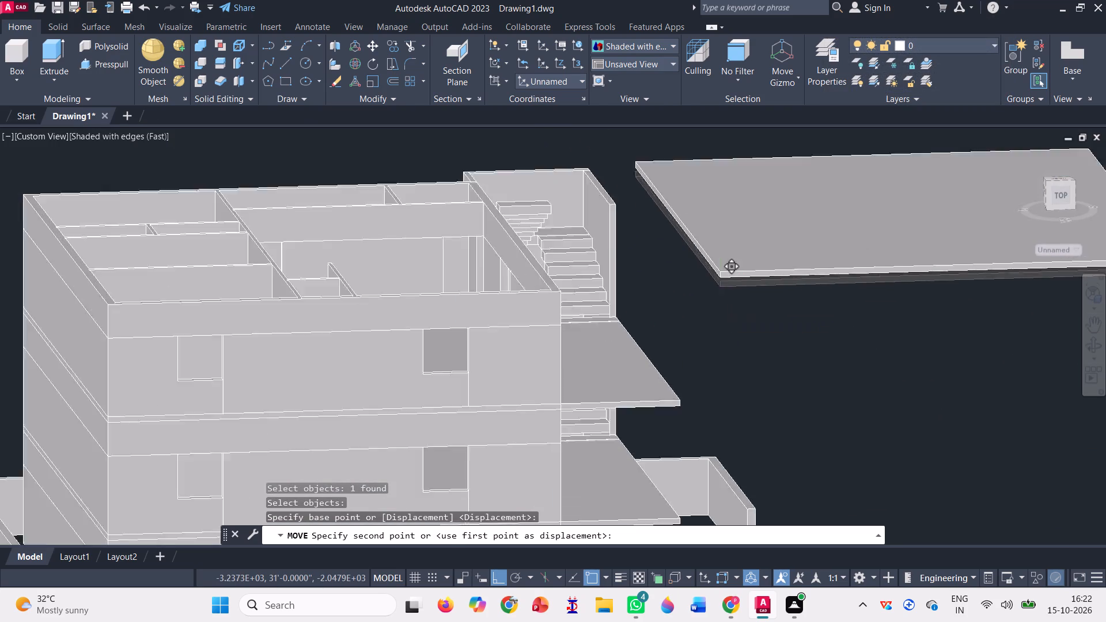
scroll(359, 297, up, 2)
scroll(306, 256, up, 3)
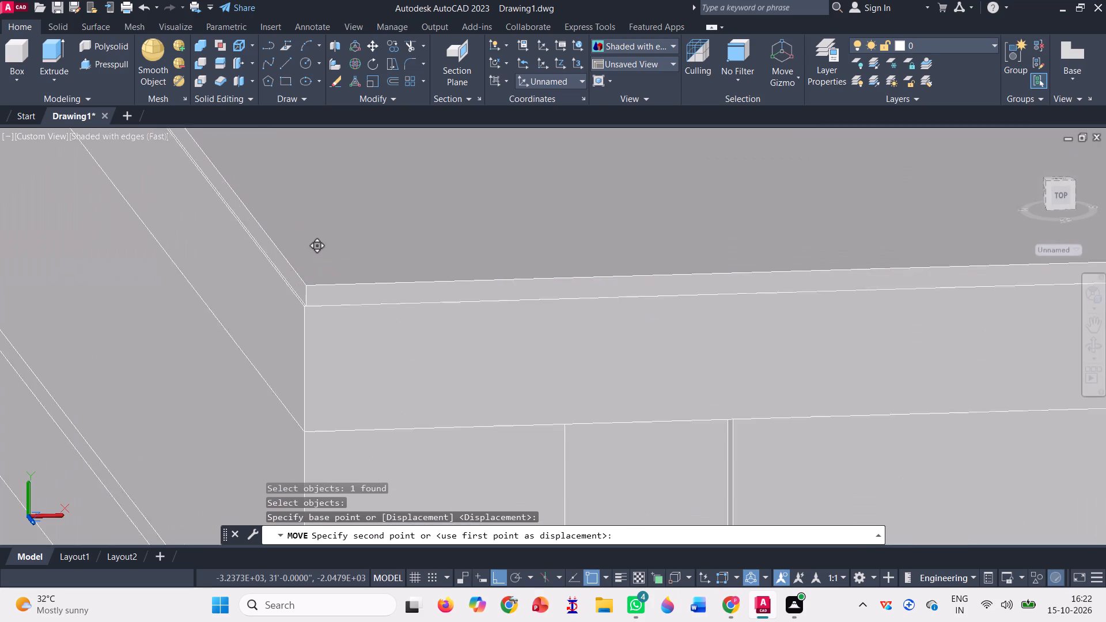
scroll(306, 256, up, 1)
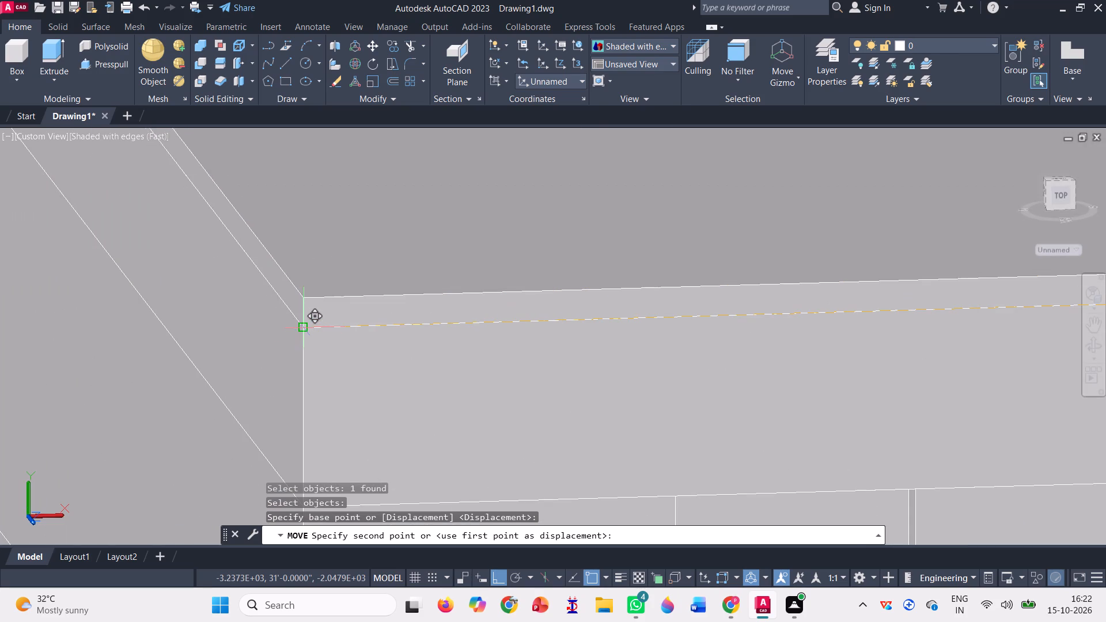
click(301, 328)
scroll(302, 319, down, 8)
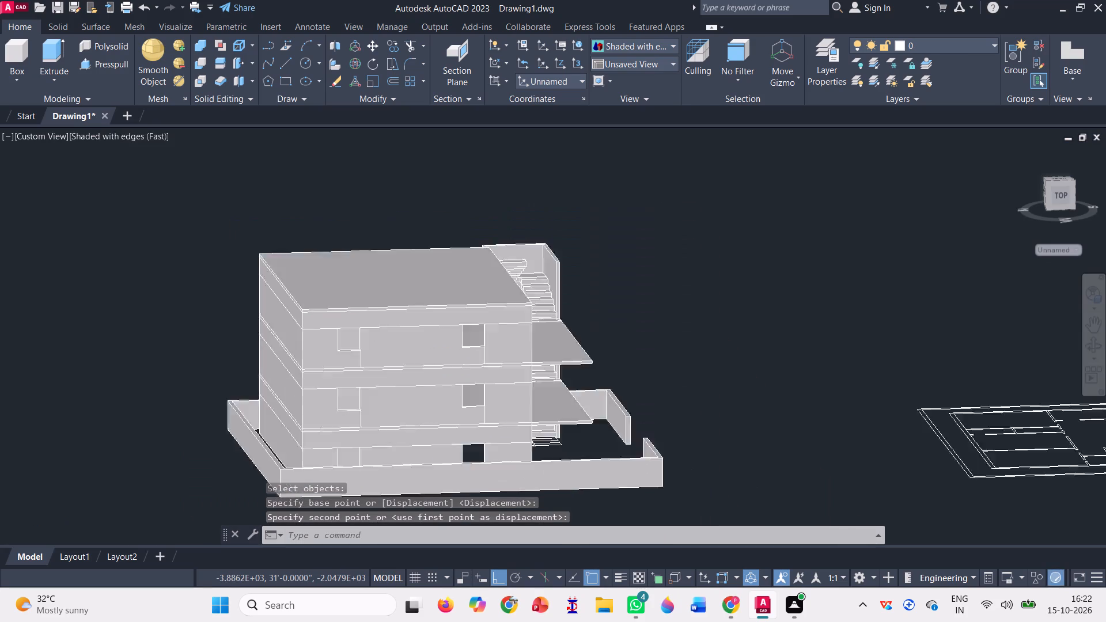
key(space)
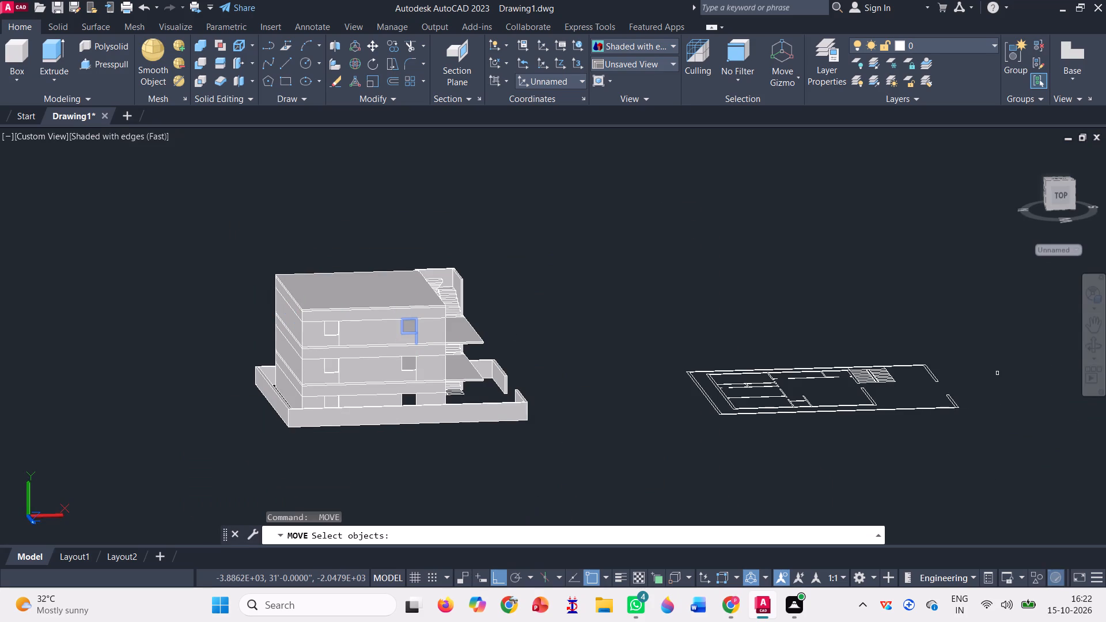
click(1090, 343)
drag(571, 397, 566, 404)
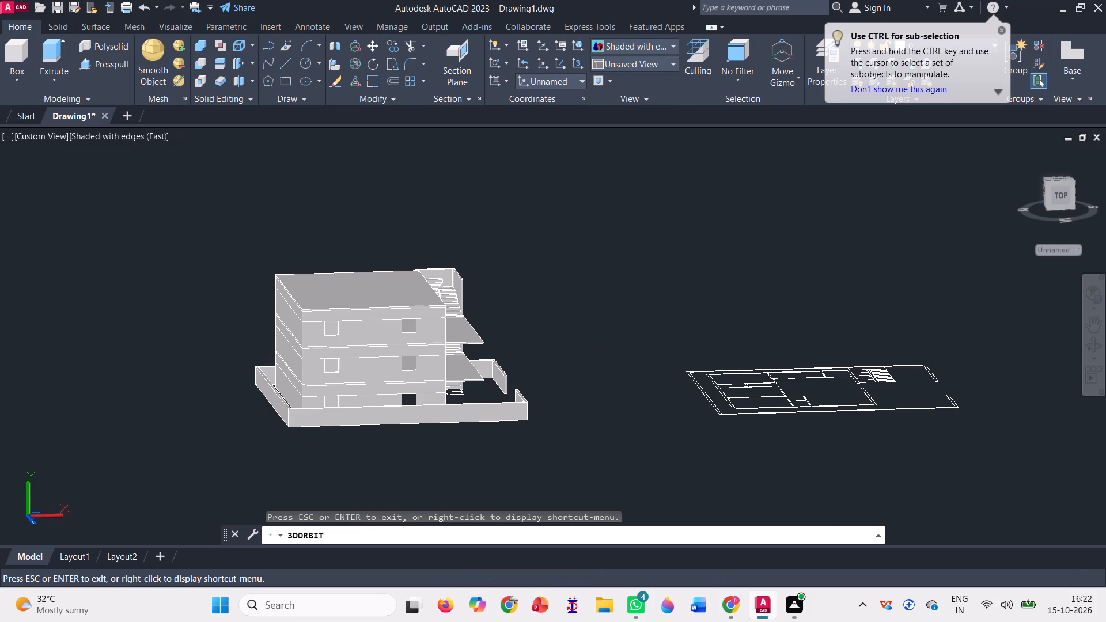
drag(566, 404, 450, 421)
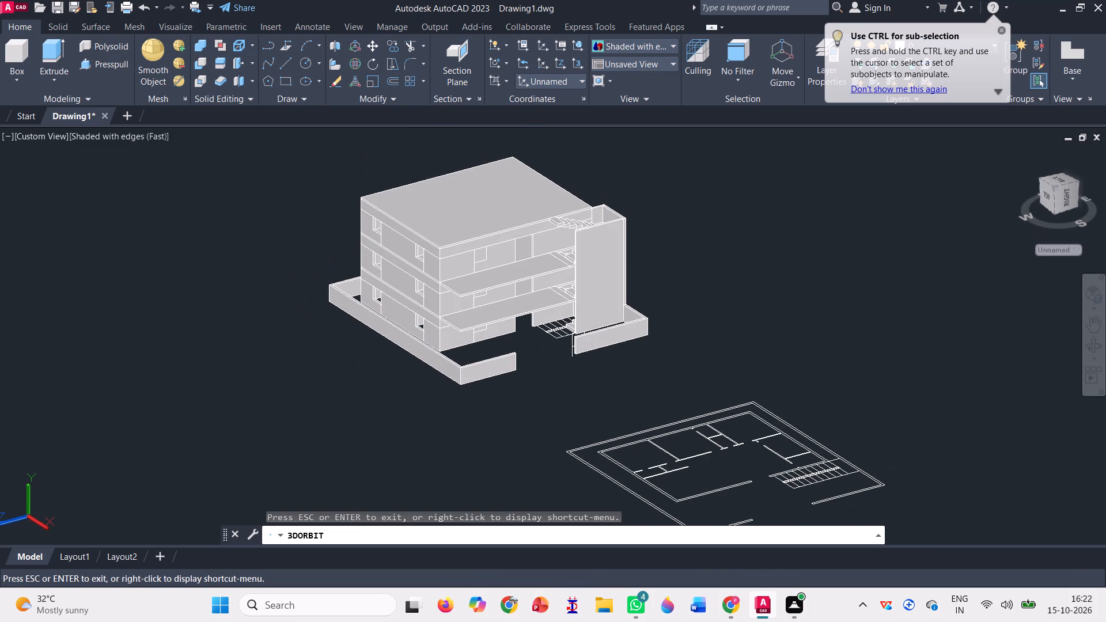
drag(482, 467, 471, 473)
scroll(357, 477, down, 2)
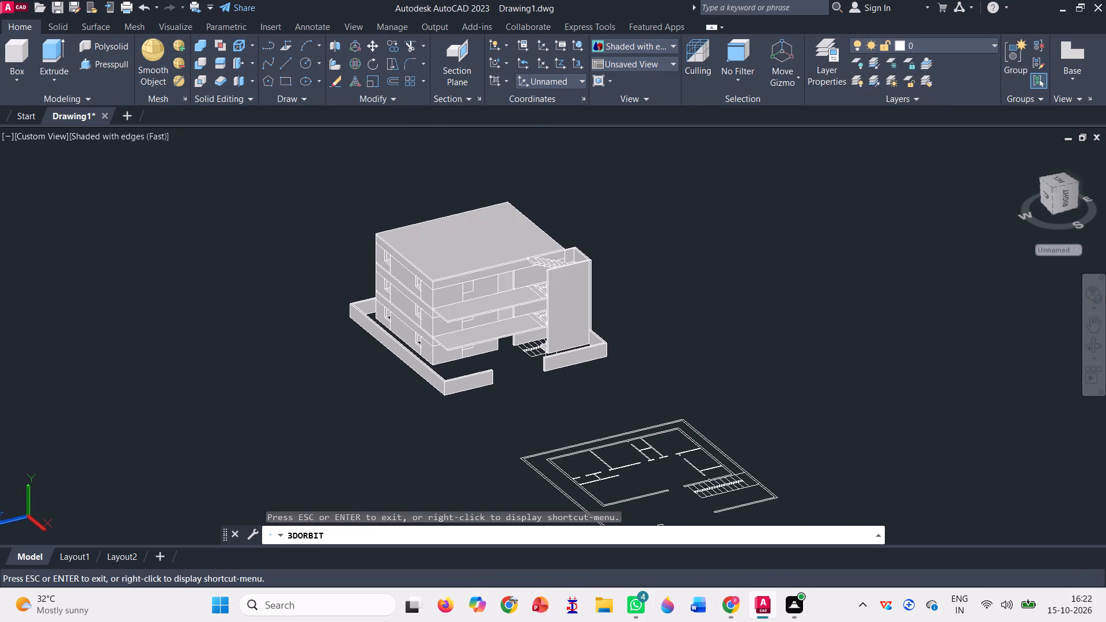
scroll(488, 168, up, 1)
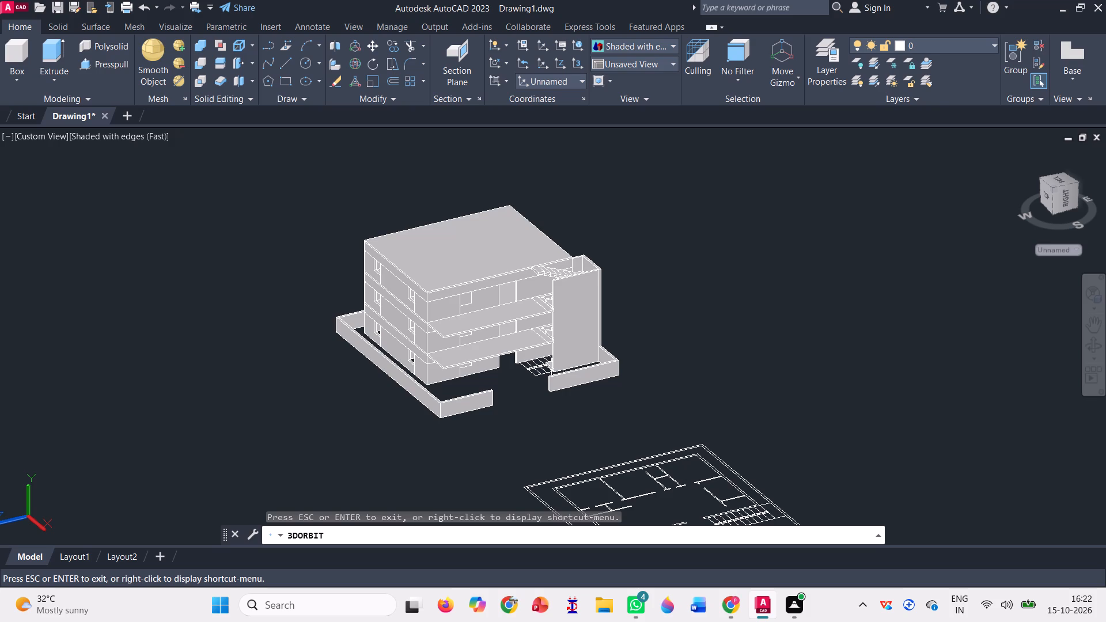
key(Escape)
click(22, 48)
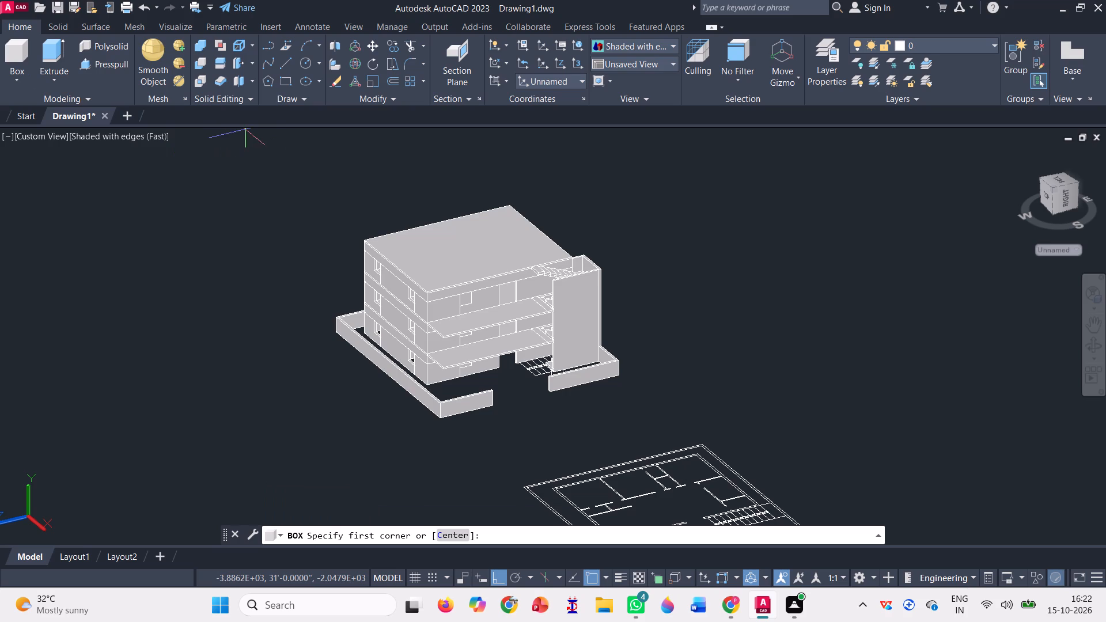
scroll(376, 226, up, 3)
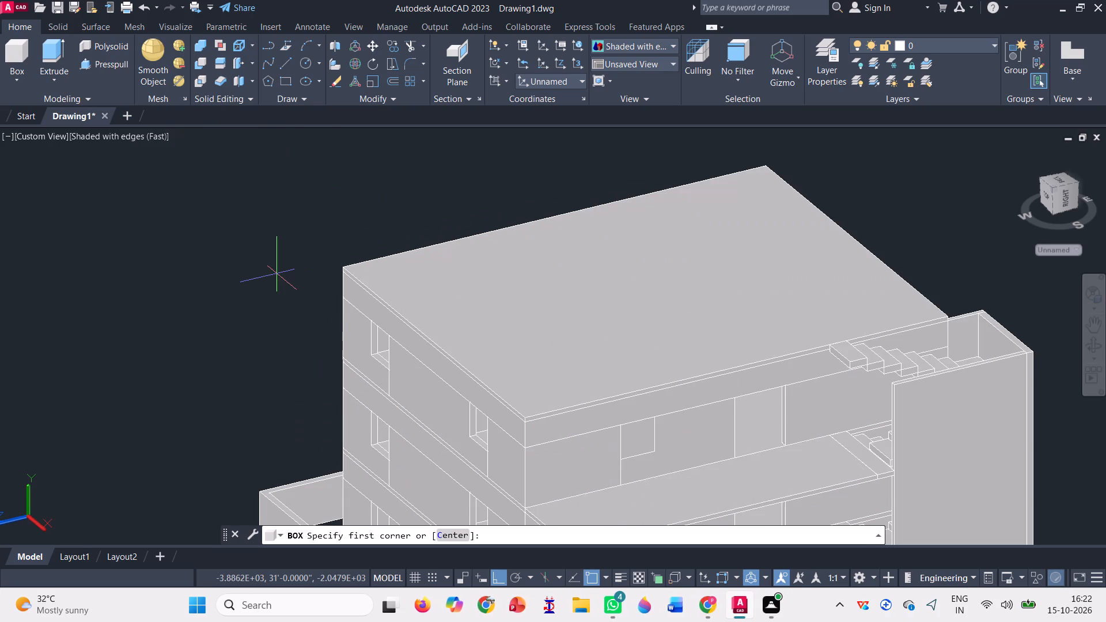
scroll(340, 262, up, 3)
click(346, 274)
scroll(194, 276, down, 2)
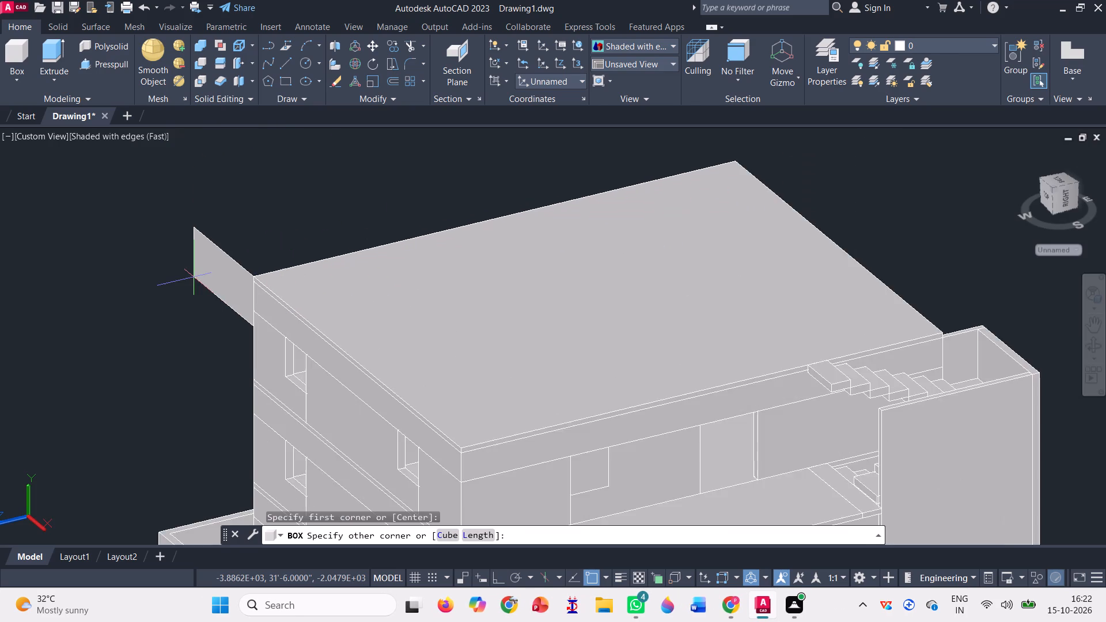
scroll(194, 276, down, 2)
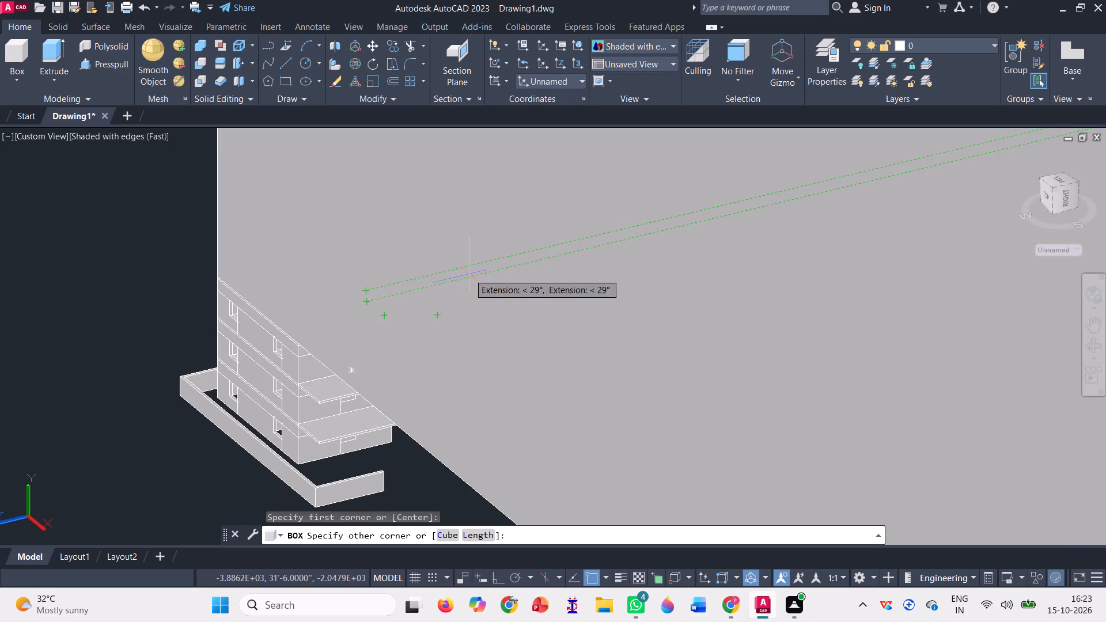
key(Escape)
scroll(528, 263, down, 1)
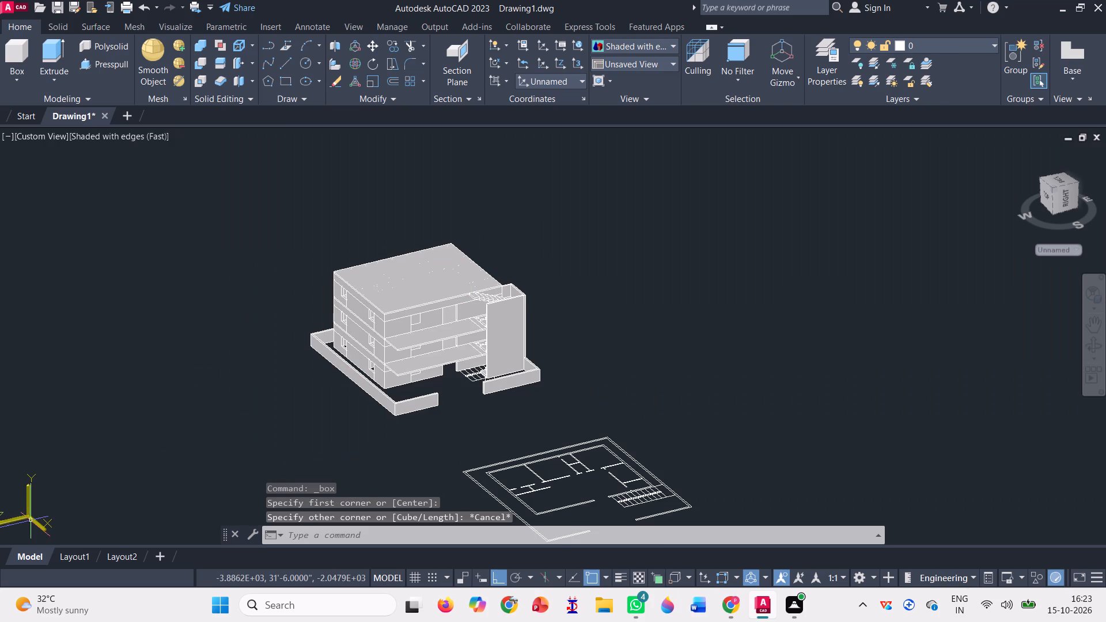
Realign the UCS by redirecting its Z axis vertically upward, matching the World orientation.
click(27, 517)
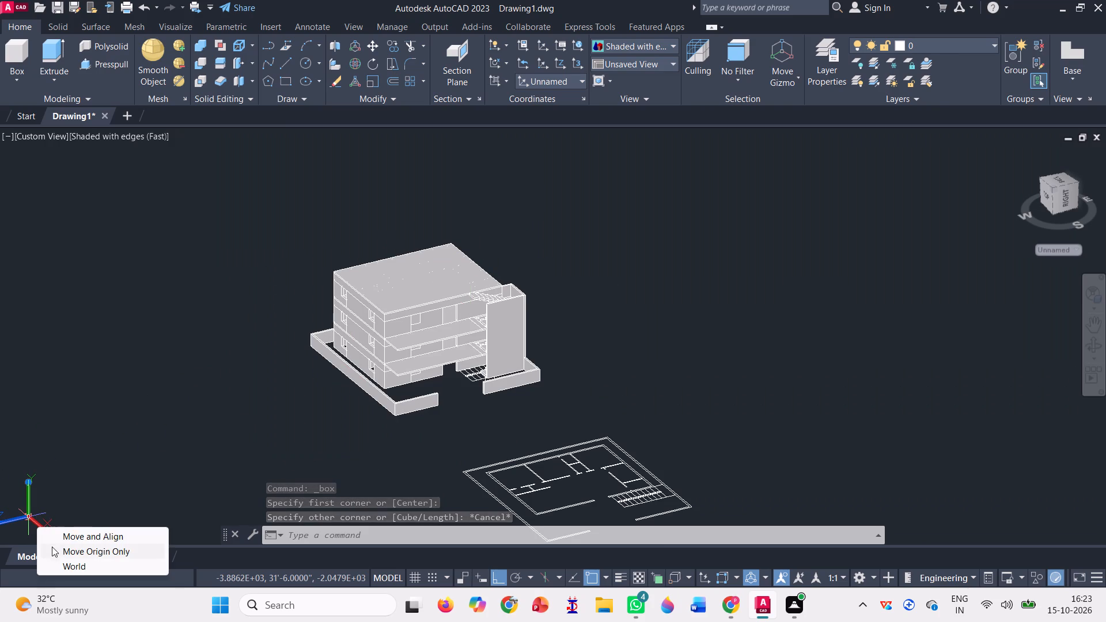
scroll(132, 381, down, 1)
scroll(261, 381, down, 1)
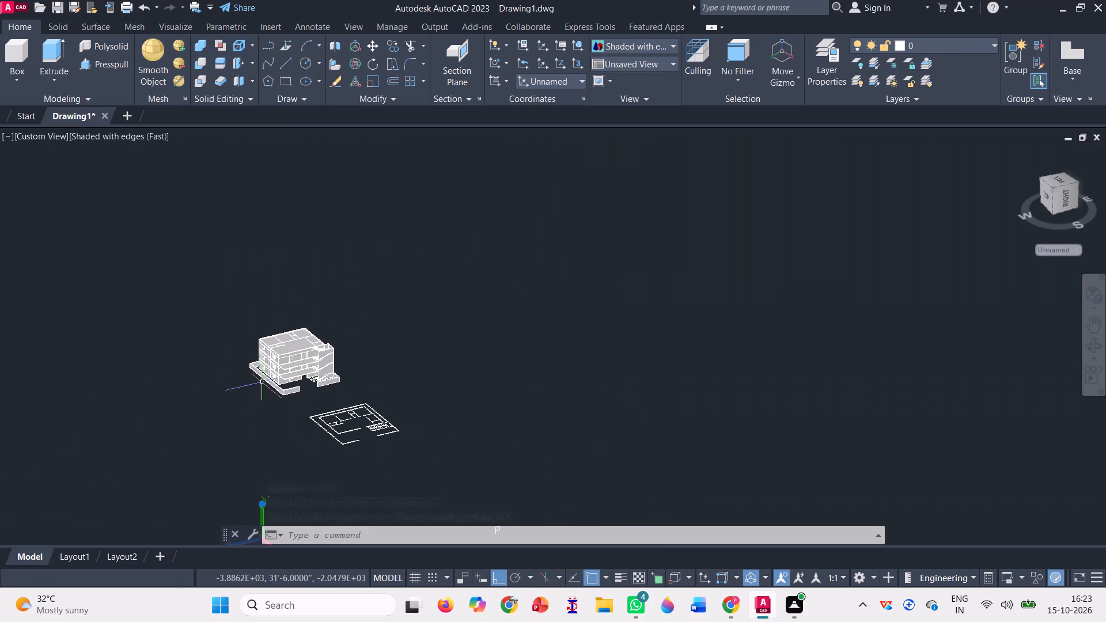
scroll(397, 323, down, 2)
scroll(296, 464, up, 3)
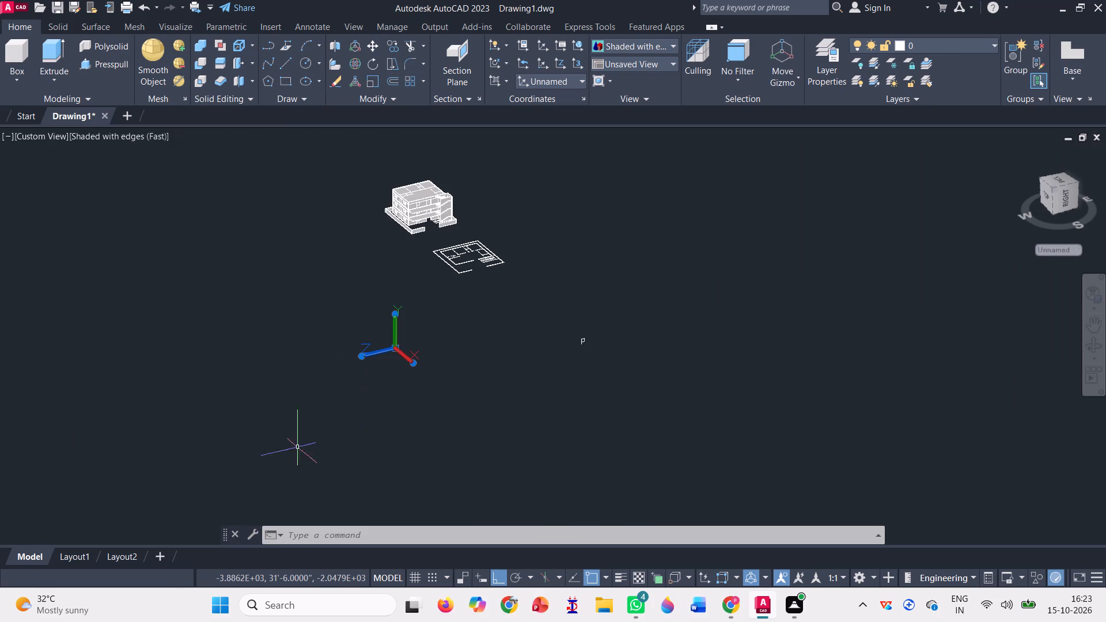
click(361, 355)
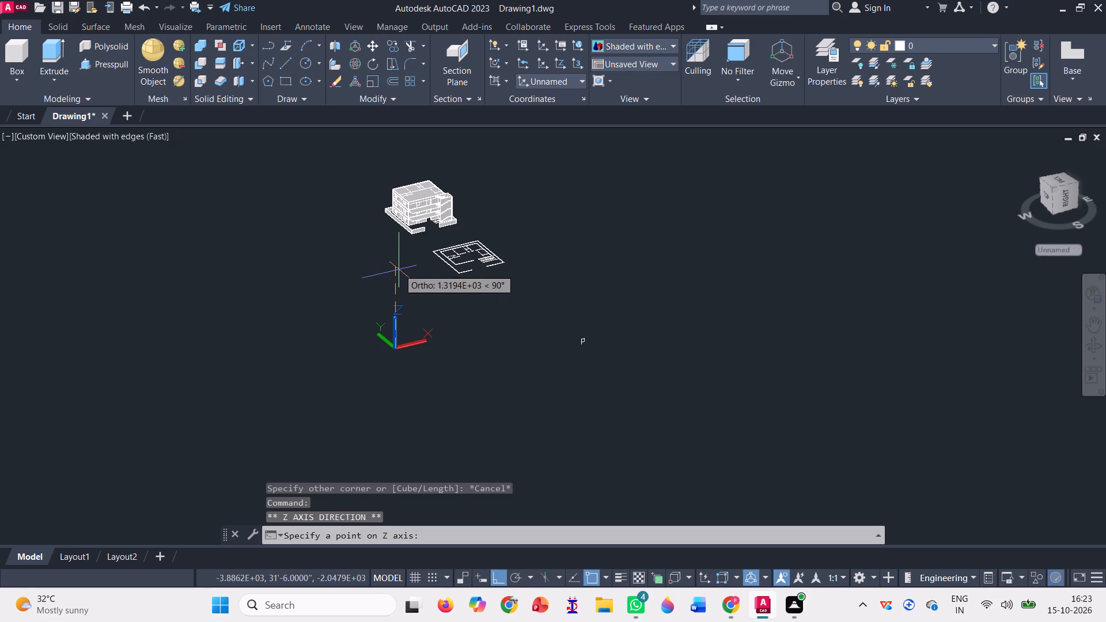
click(399, 267)
Draw a box as the full roof slab, from the windowed side wall's rear top corner to the tall stair wall's opposite top outer corner.
scroll(429, 164, up, 1)
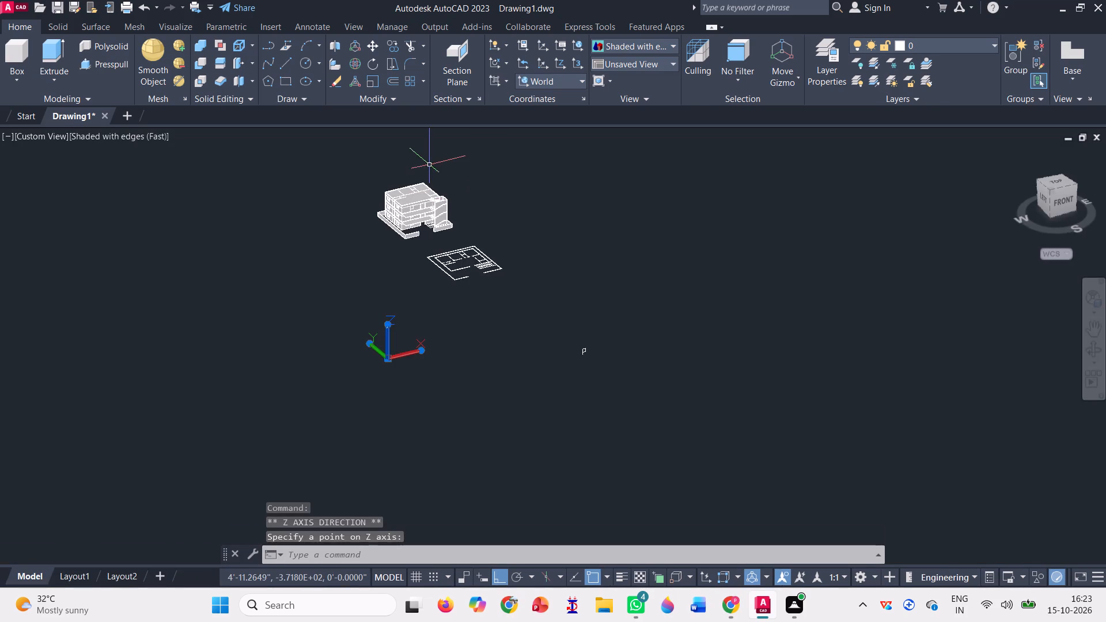
scroll(429, 164, up, 1)
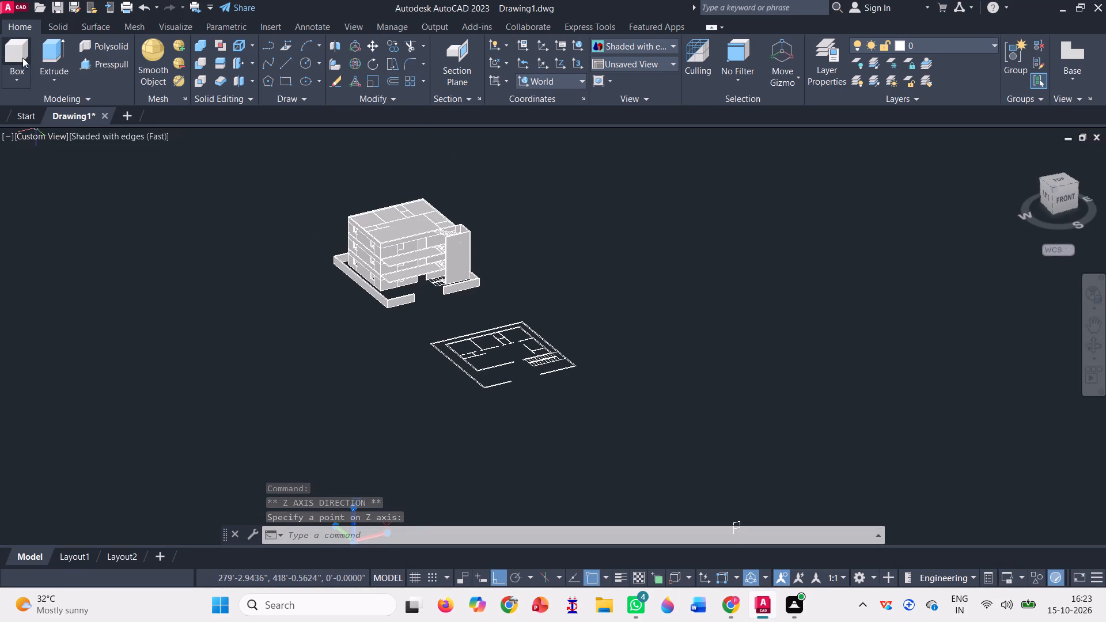
click(17, 49)
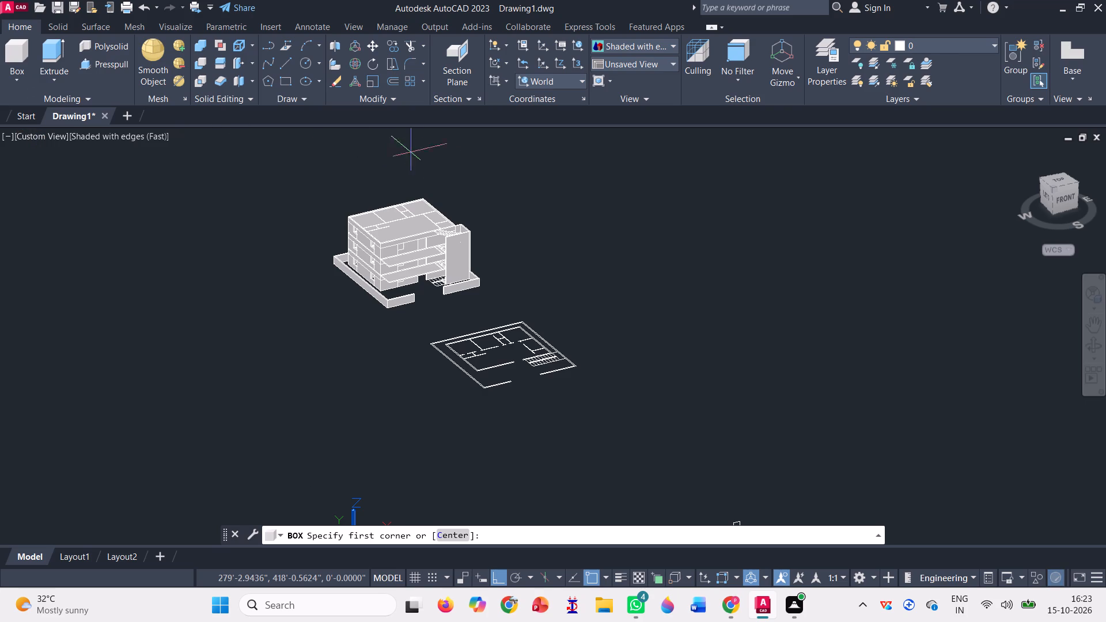
scroll(426, 157, up, 1)
scroll(319, 236, up, 2)
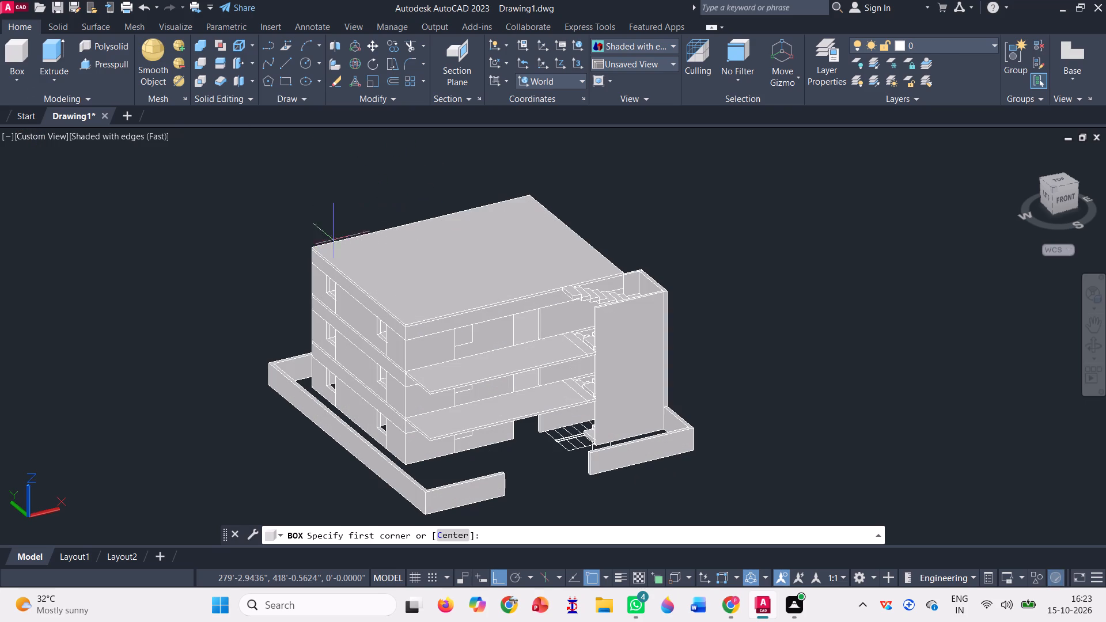
click(310, 245)
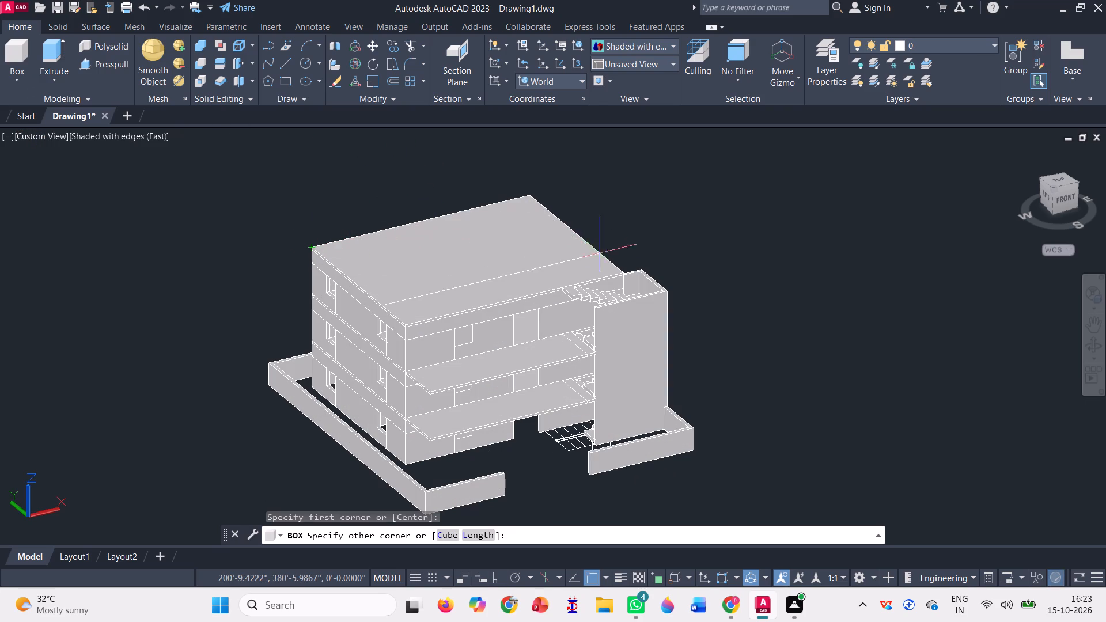
scroll(660, 267, up, 3)
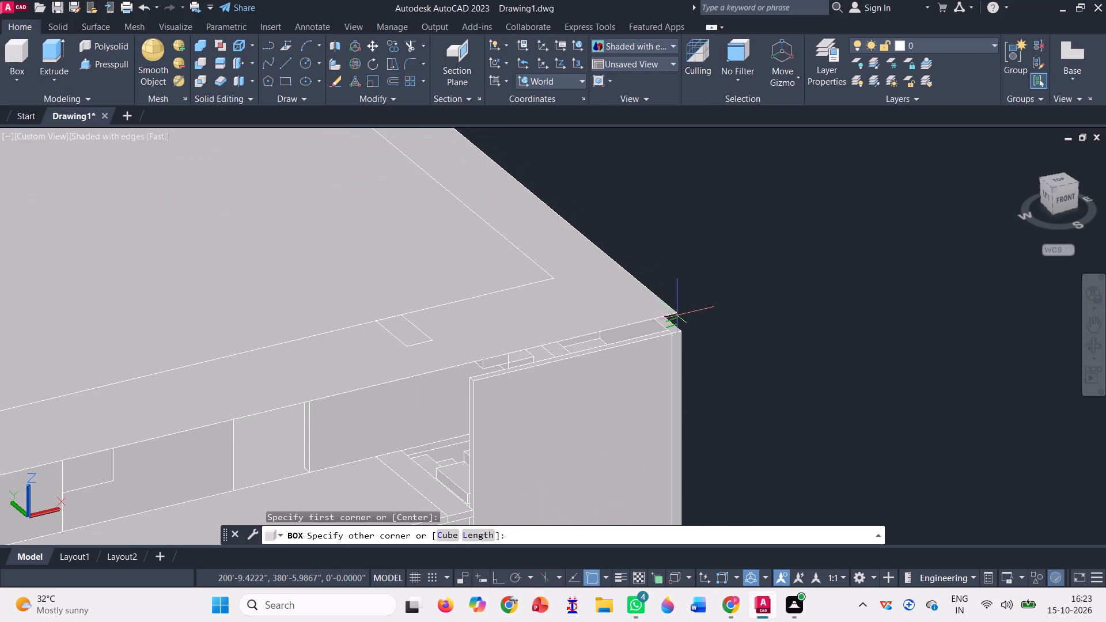
click(681, 327)
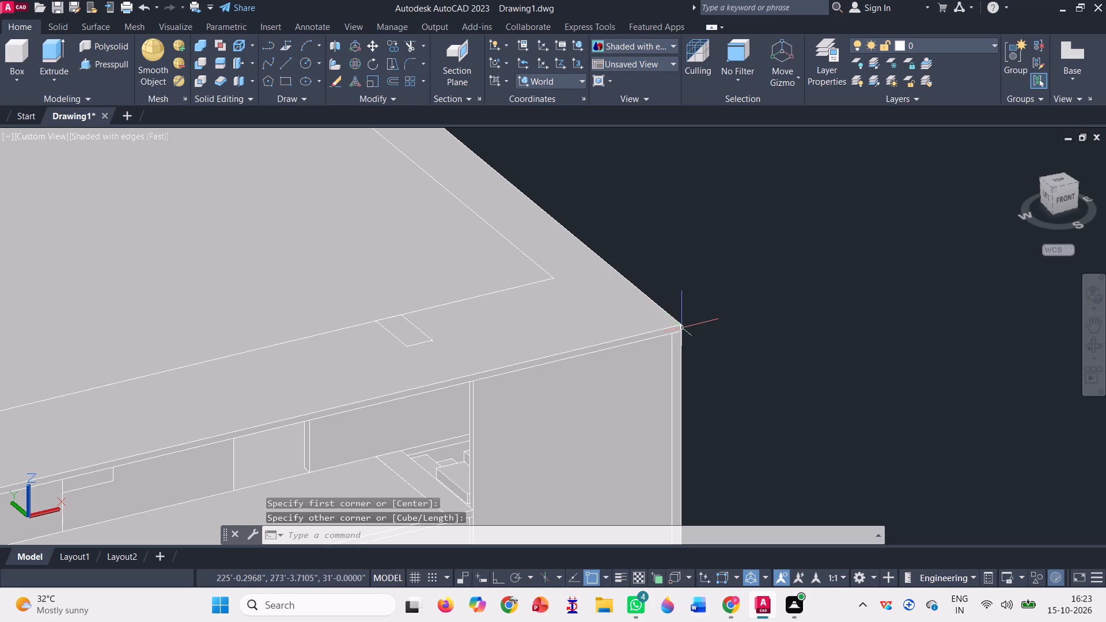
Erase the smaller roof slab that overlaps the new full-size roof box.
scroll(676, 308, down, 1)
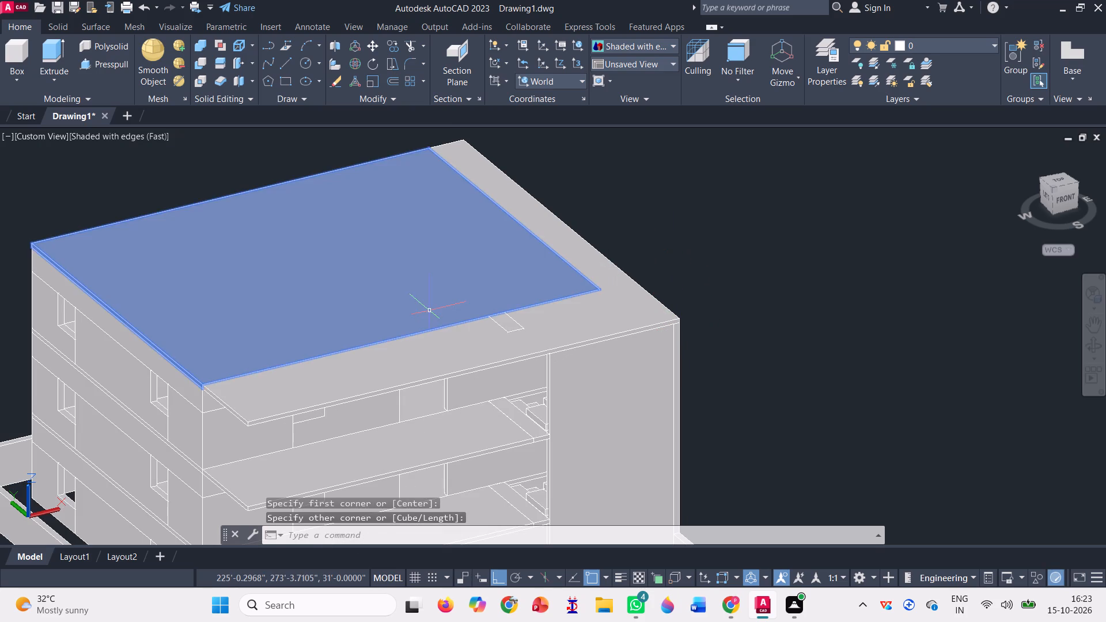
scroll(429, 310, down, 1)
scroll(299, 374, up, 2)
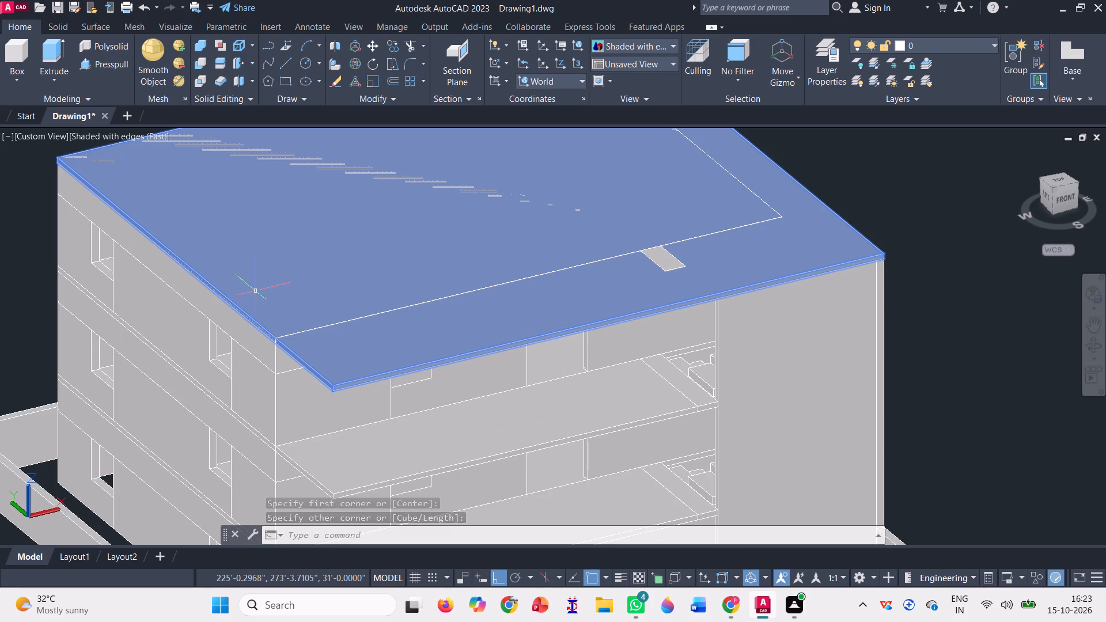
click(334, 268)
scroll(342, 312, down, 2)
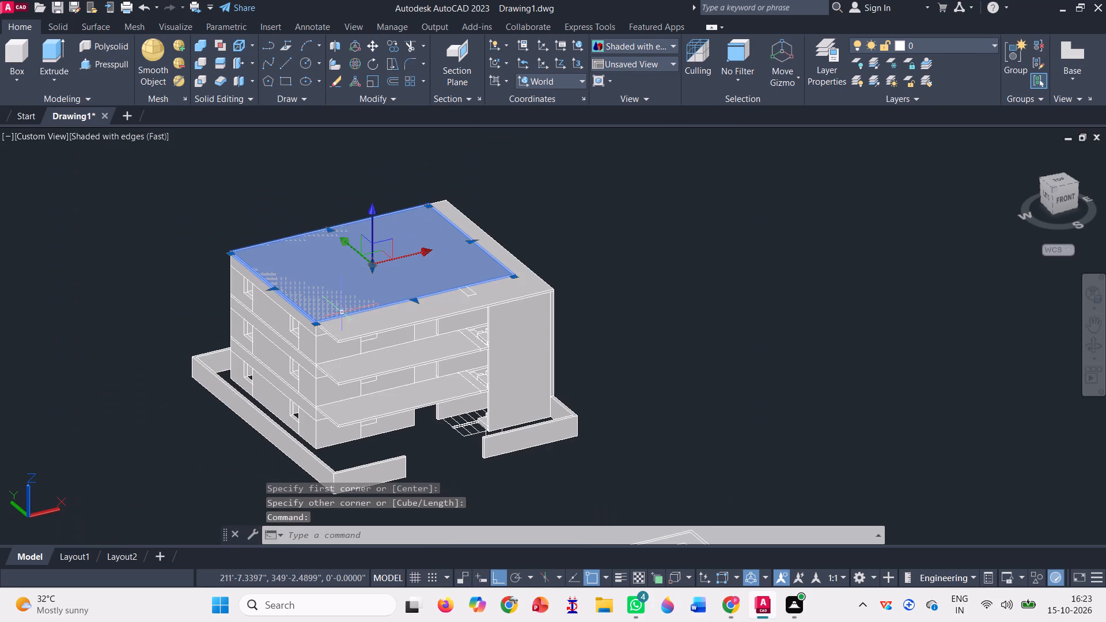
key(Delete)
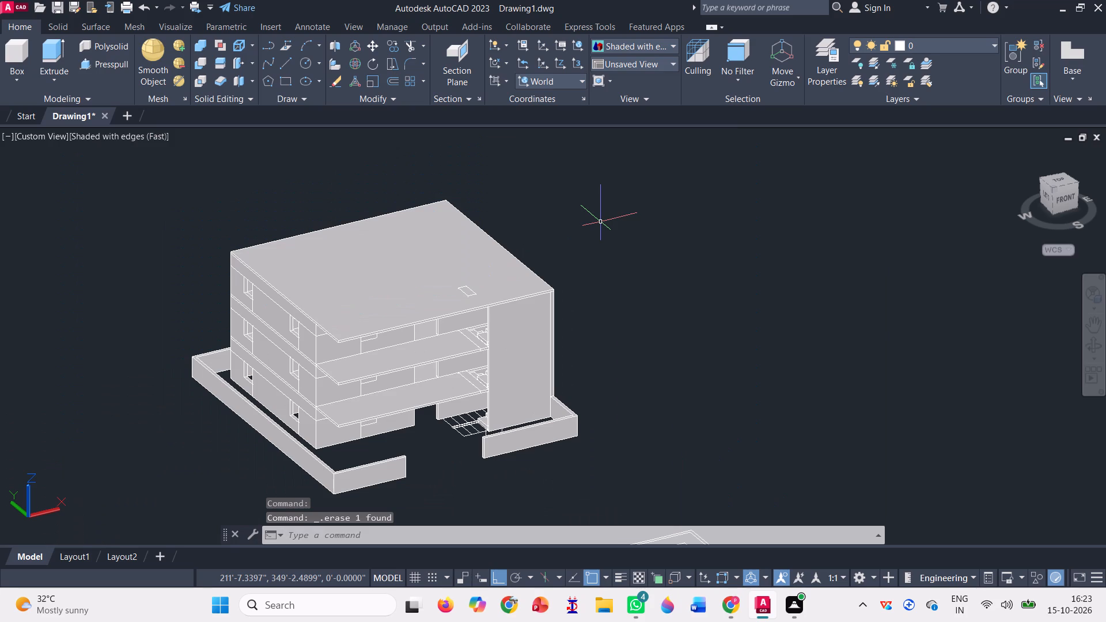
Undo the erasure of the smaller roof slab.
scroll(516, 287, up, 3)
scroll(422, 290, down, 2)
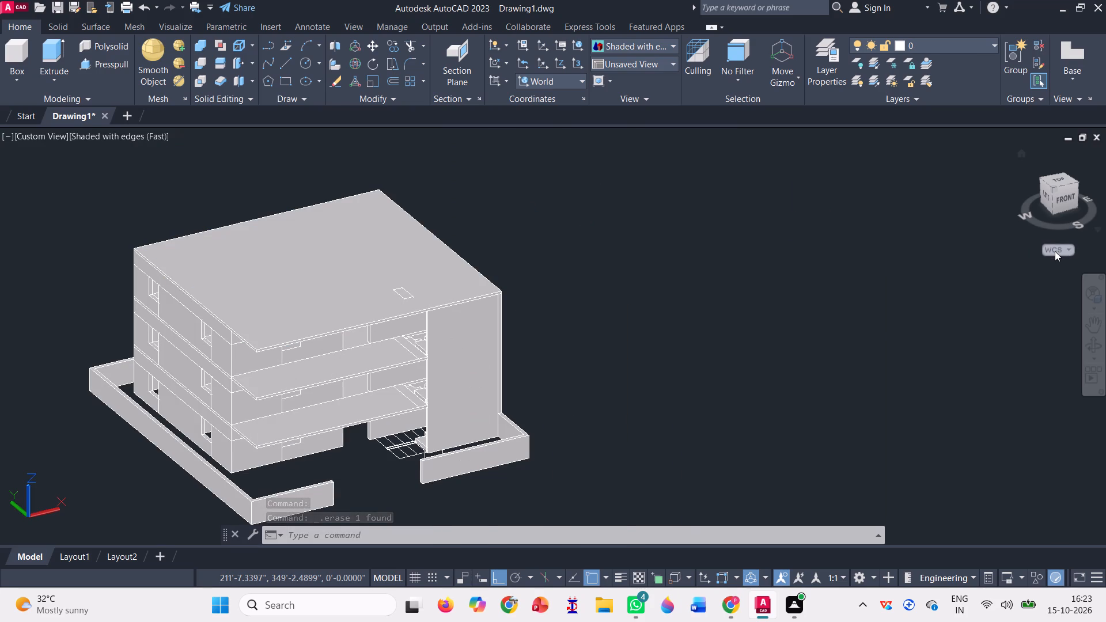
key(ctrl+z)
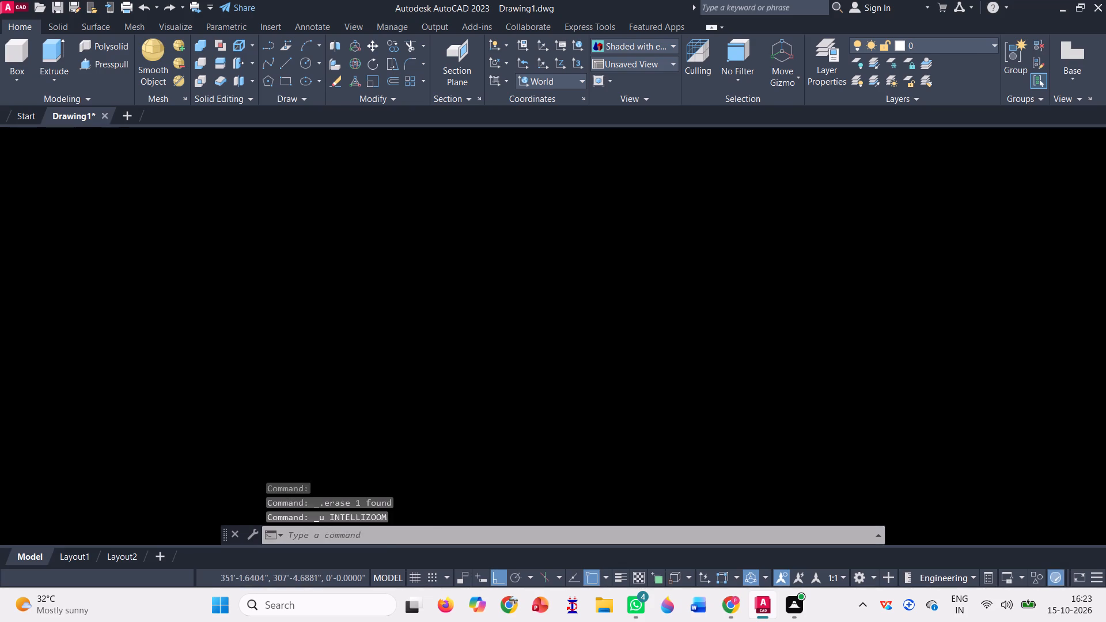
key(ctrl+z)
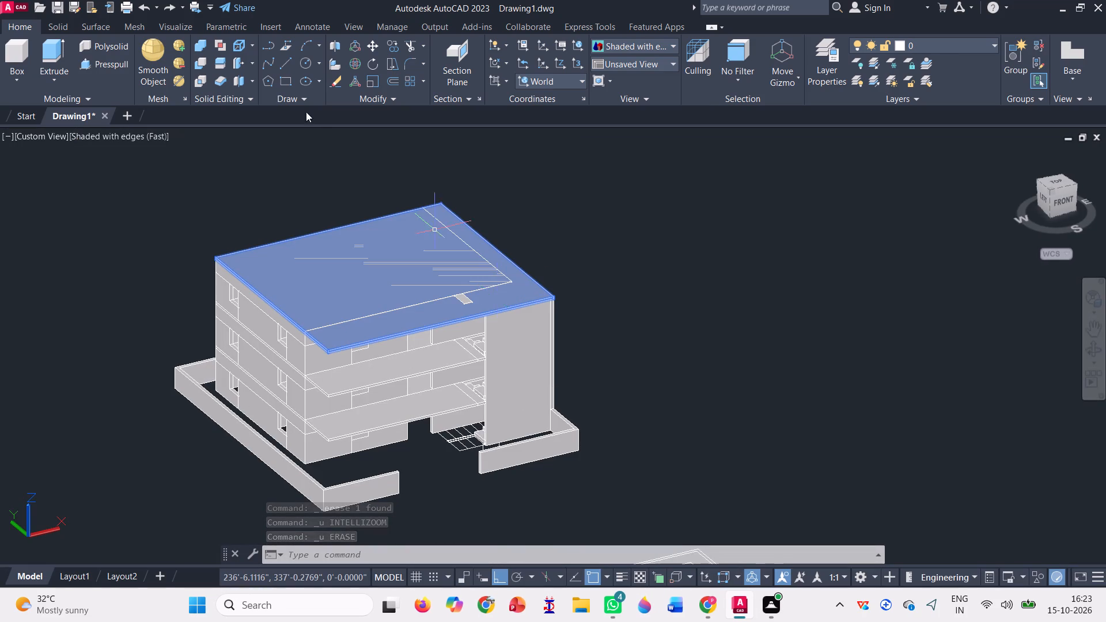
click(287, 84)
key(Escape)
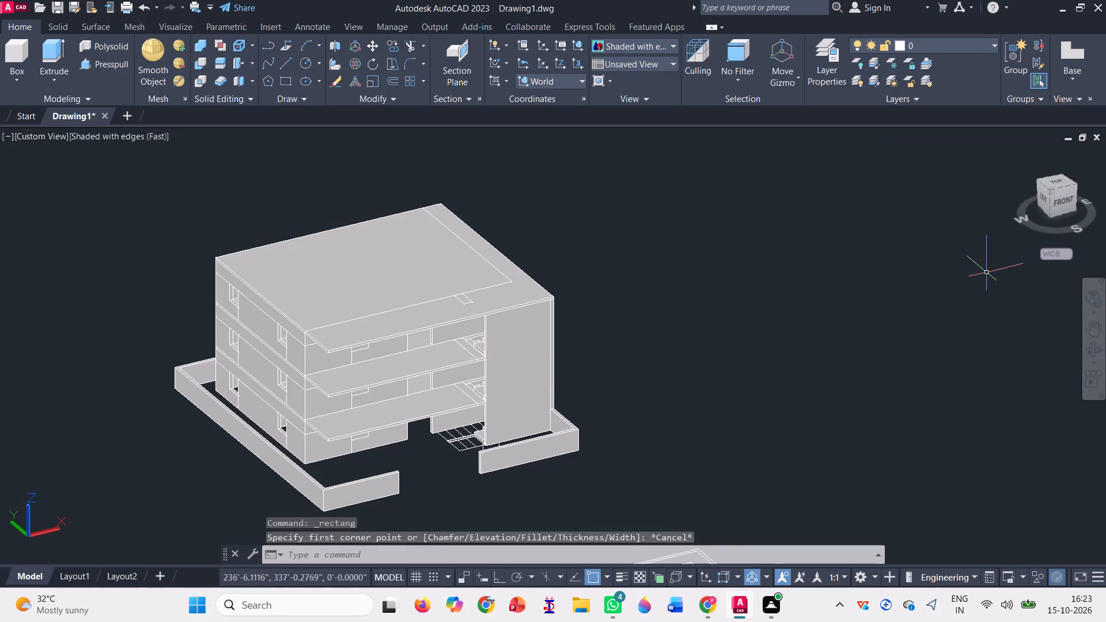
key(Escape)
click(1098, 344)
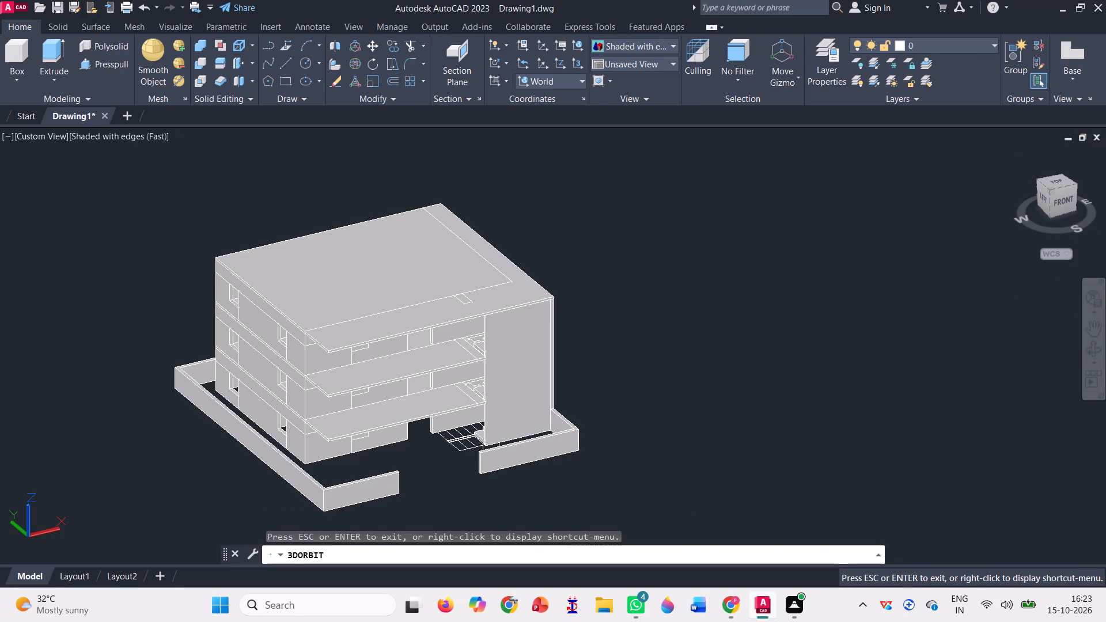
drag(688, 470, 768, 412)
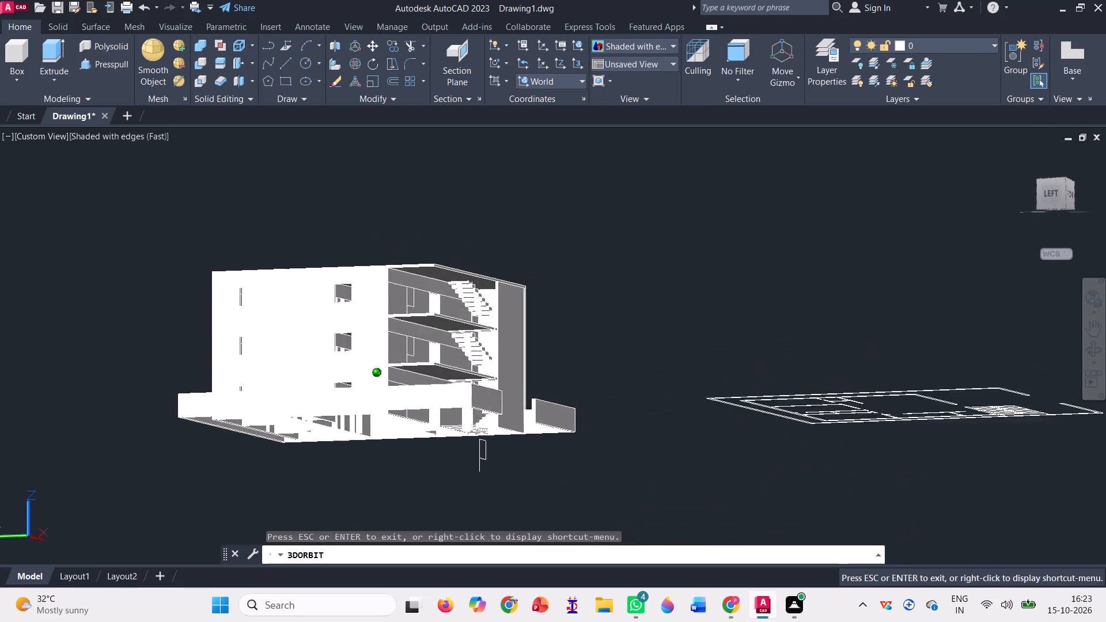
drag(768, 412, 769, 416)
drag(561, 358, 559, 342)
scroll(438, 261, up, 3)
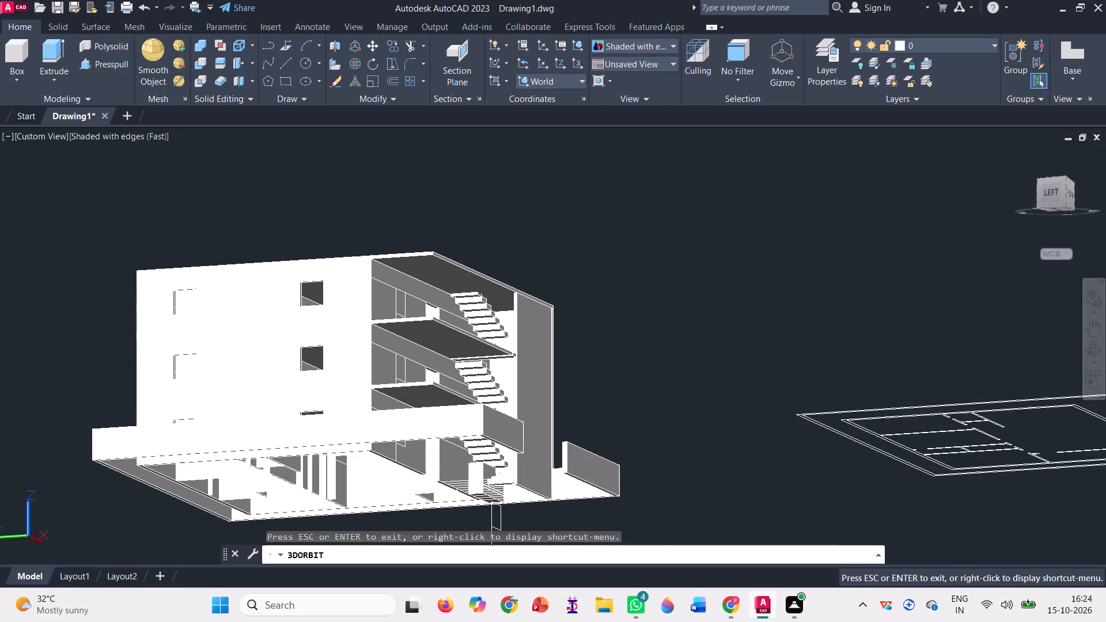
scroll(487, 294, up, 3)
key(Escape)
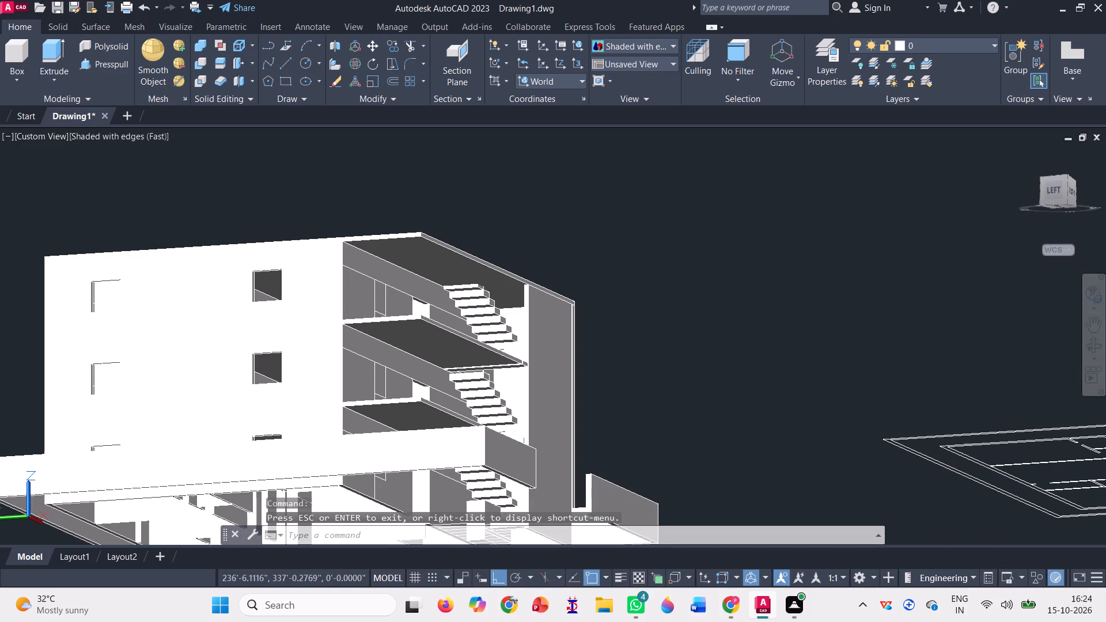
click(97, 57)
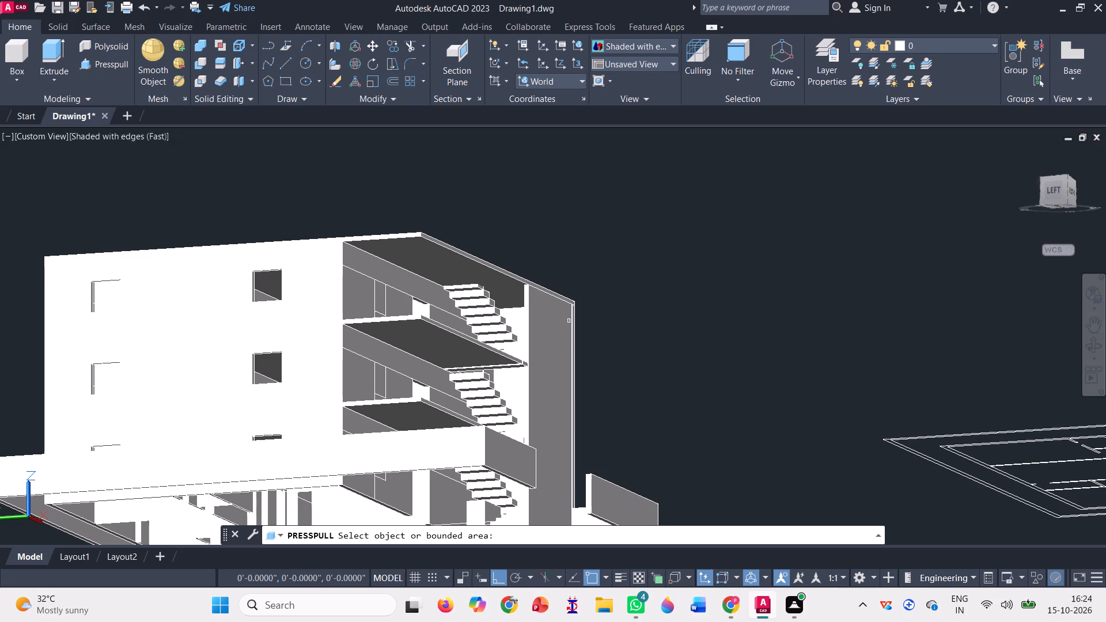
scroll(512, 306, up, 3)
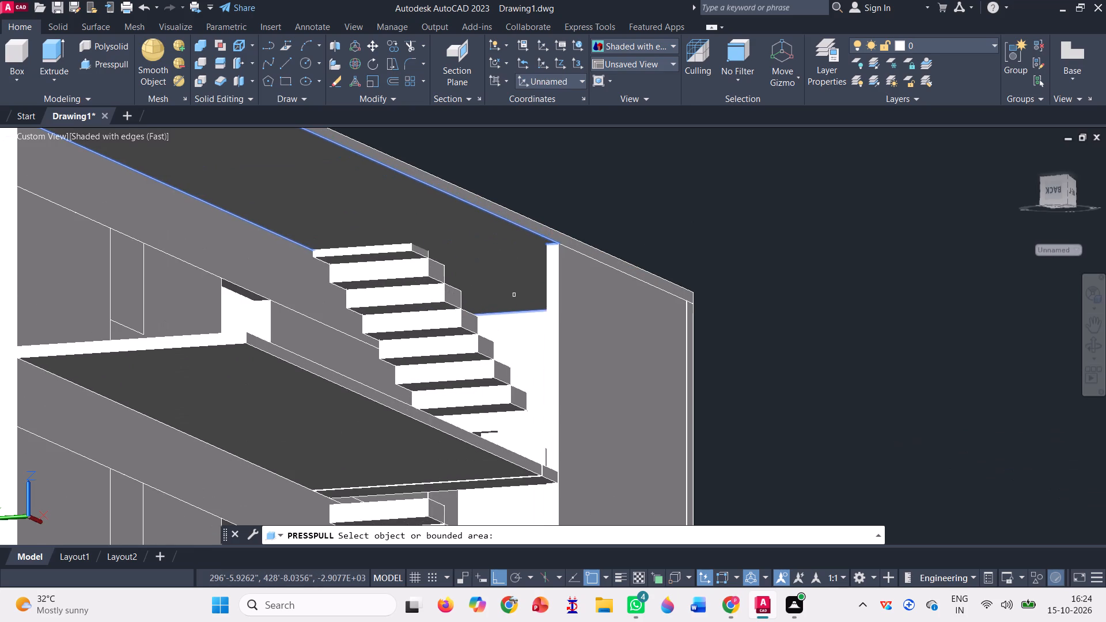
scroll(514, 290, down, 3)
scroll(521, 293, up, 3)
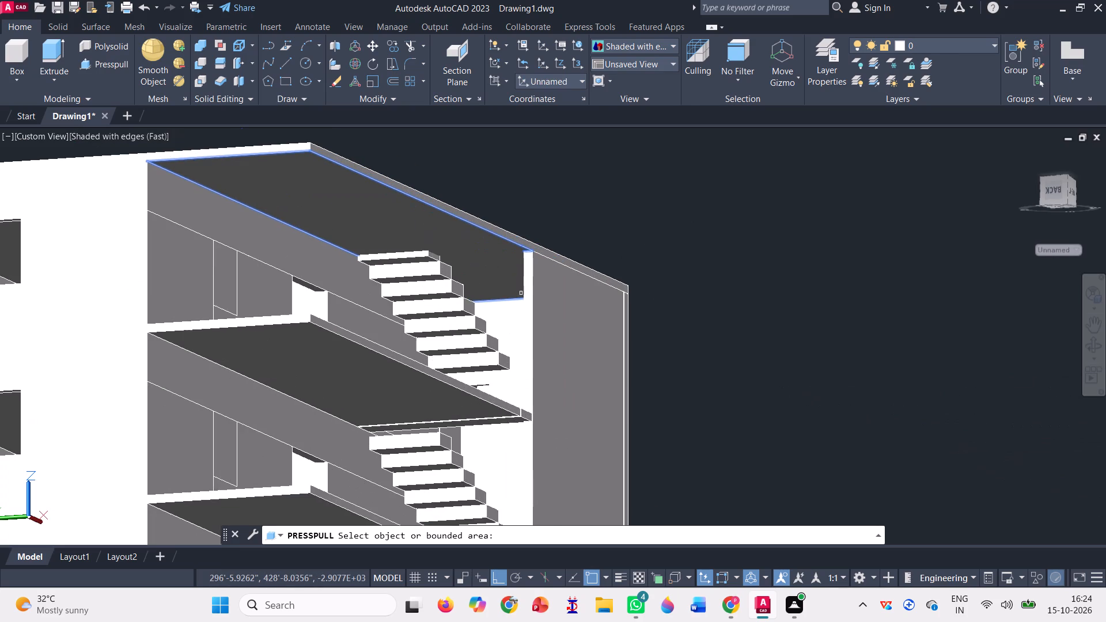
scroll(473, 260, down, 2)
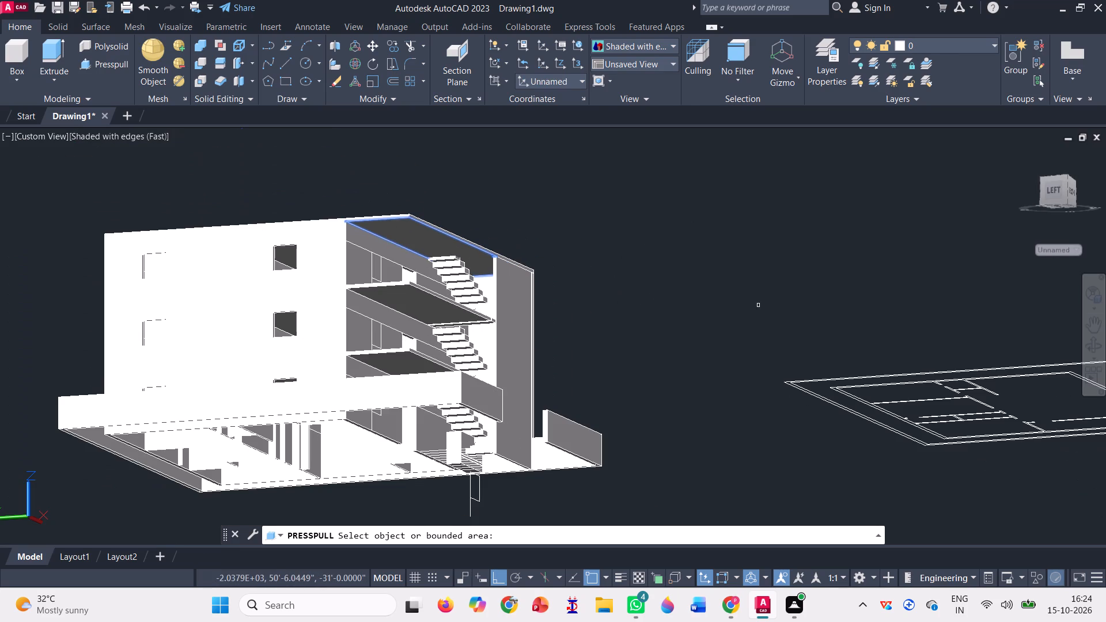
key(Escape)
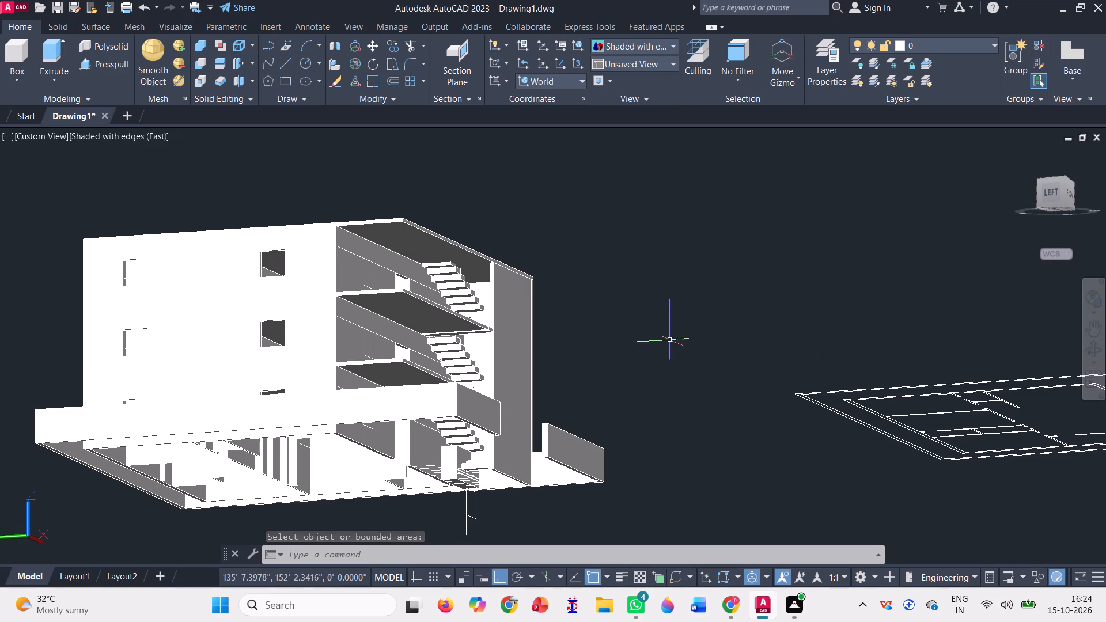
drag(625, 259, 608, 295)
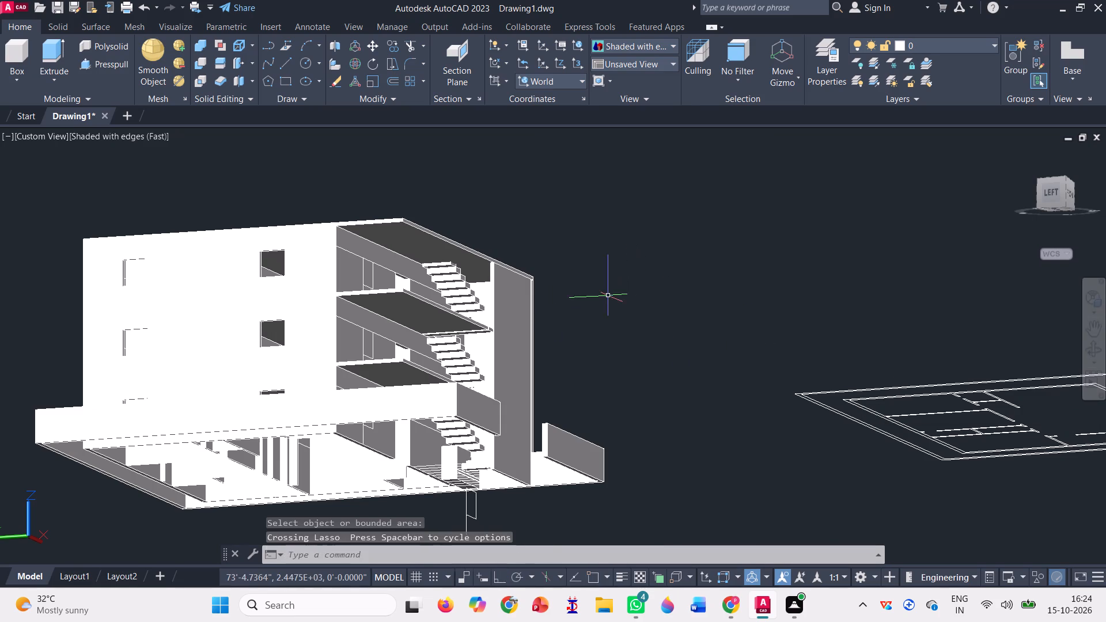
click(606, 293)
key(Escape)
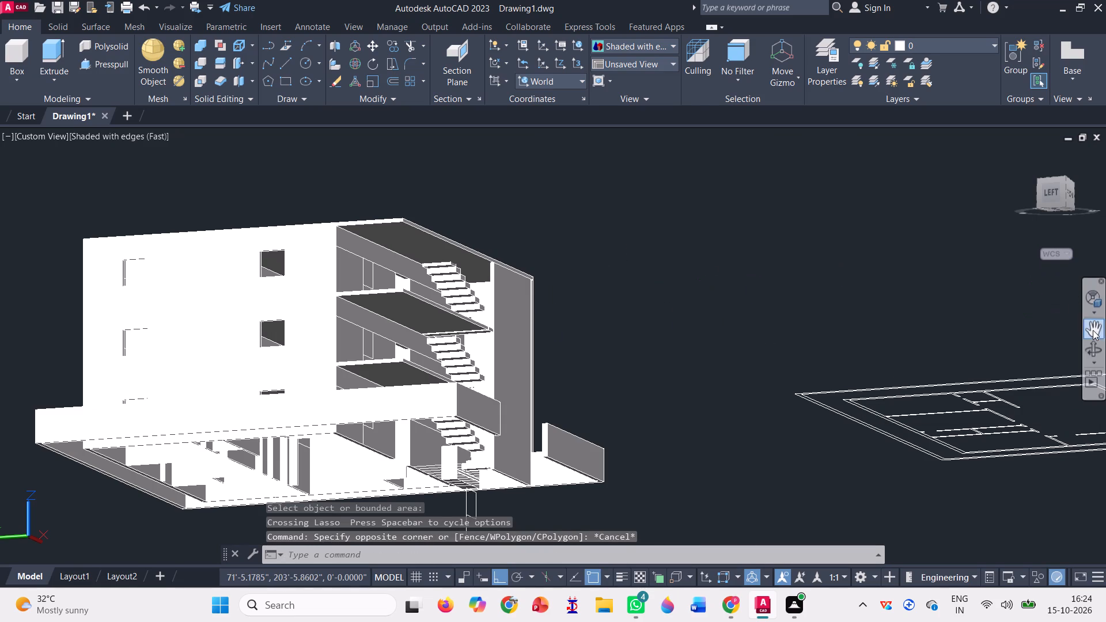
Examine the roof slab, projecting floor slabs and staircase side of the building from the outside.
click(1089, 345)
drag(589, 343, 575, 394)
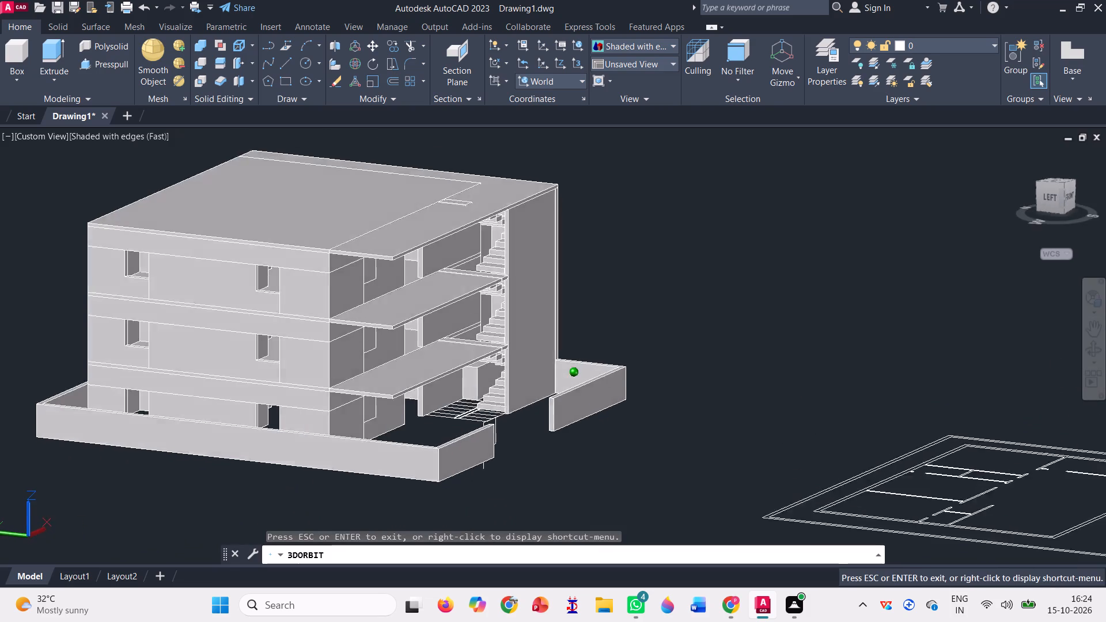
drag(575, 394, 573, 401)
scroll(450, 390, down, 1)
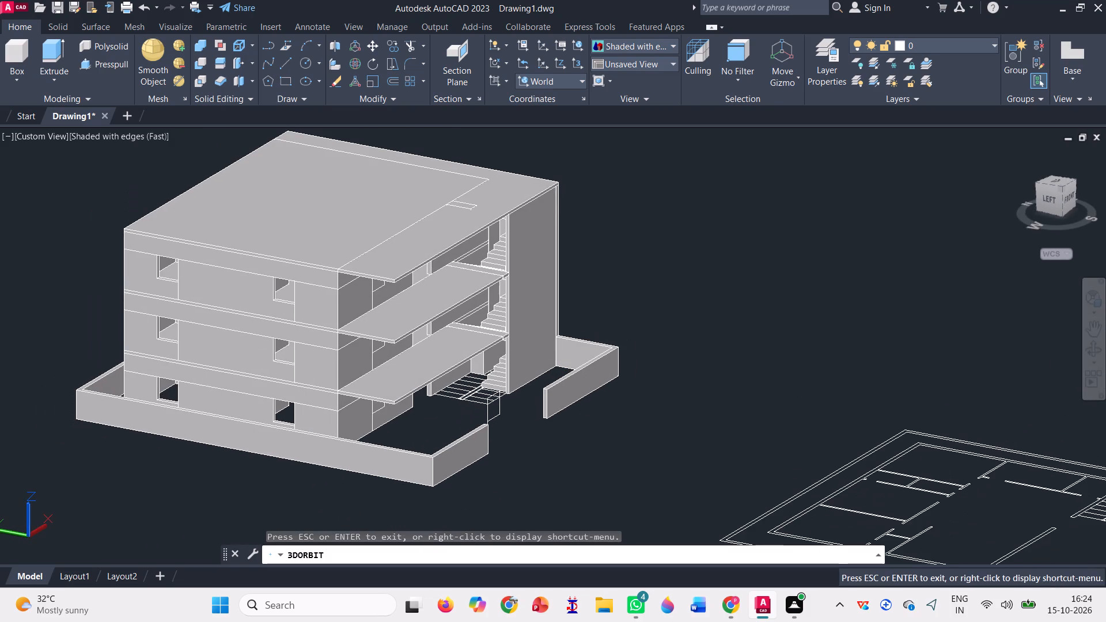
scroll(574, 365, down, 1)
scroll(543, 441, down, 1)
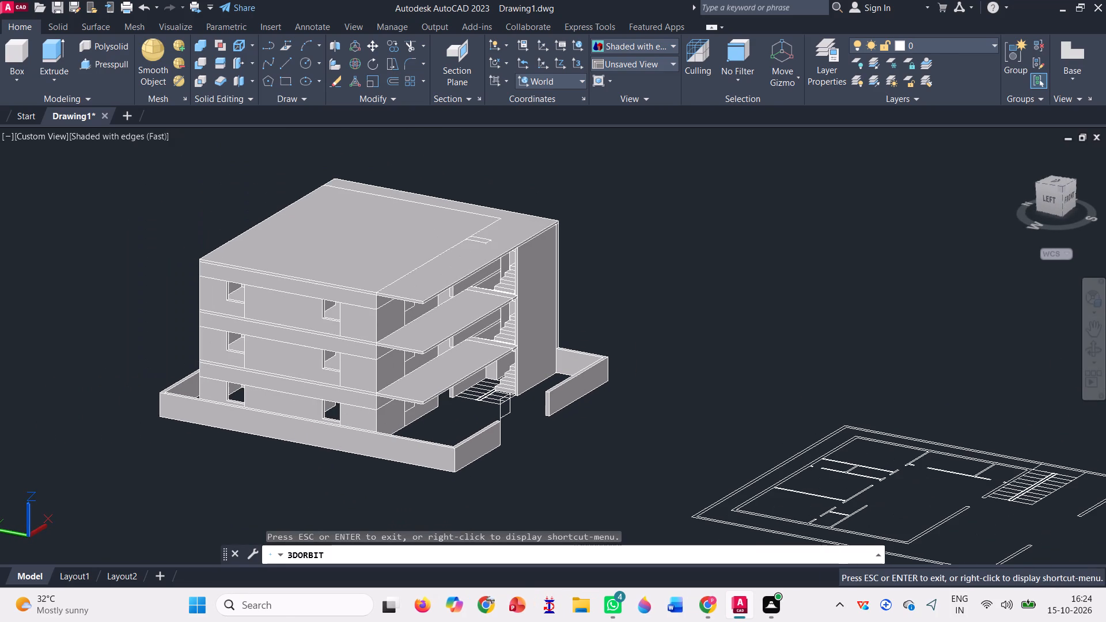
scroll(520, 132, up, 3)
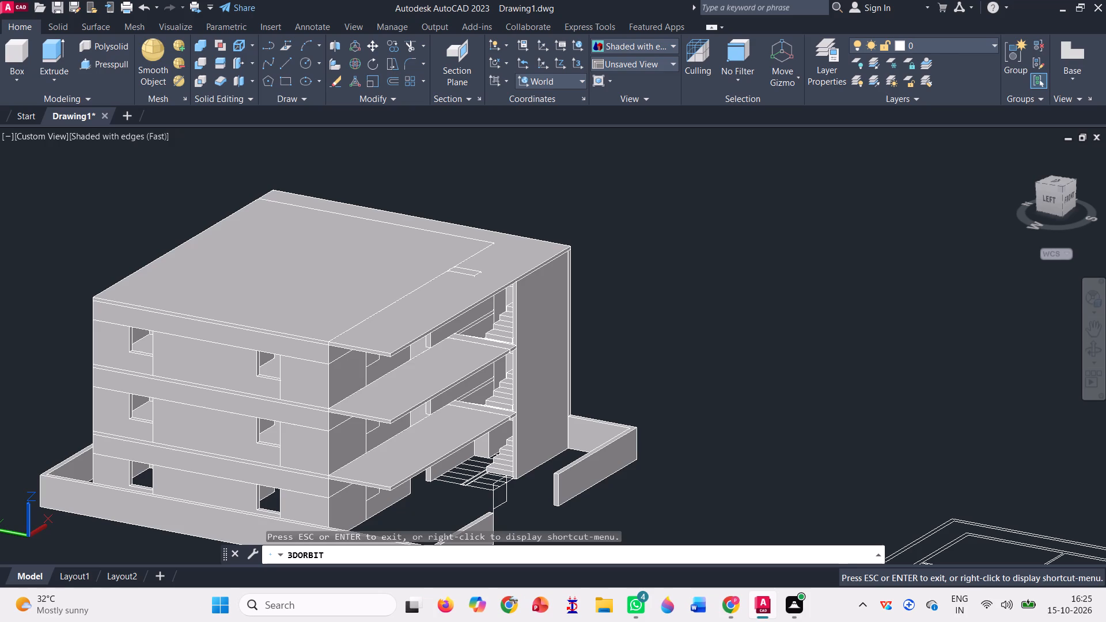
scroll(482, 335, up, 5)
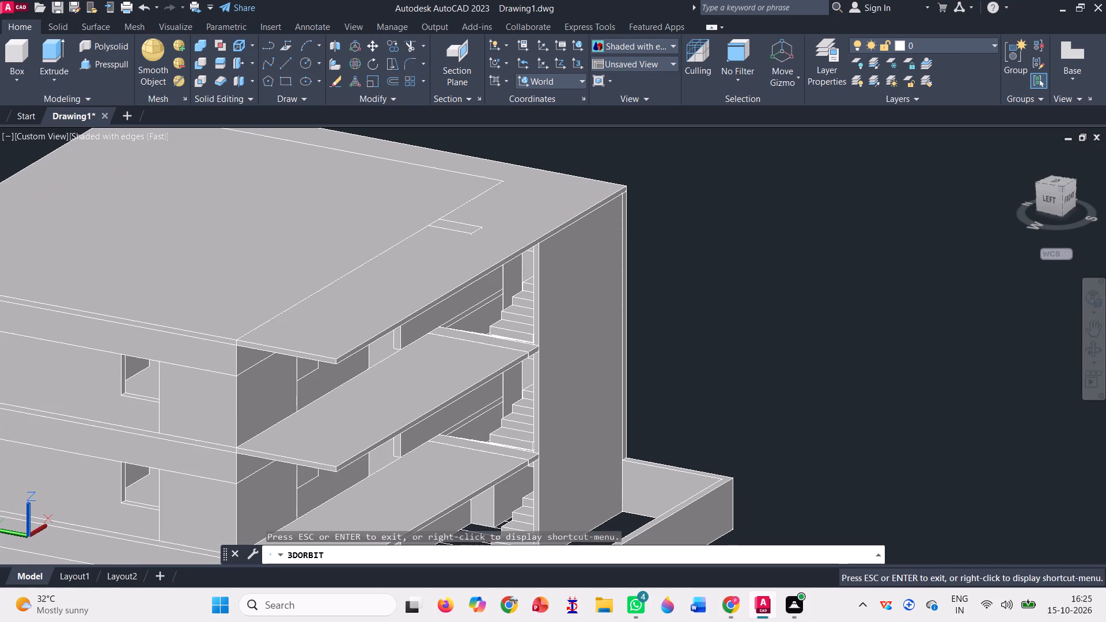
scroll(474, 361, down, 3)
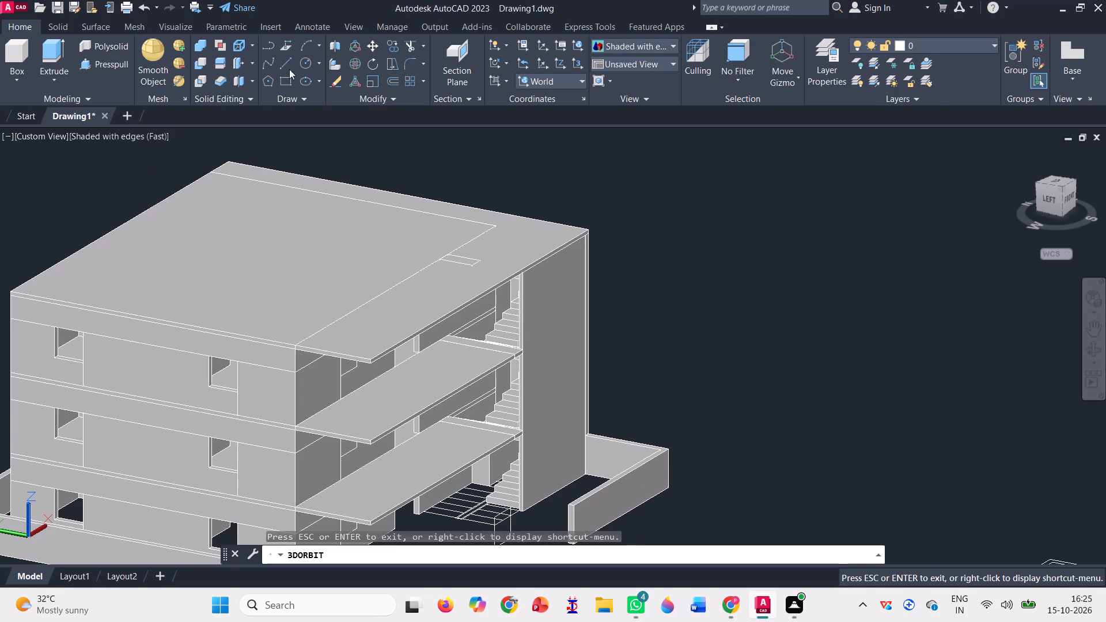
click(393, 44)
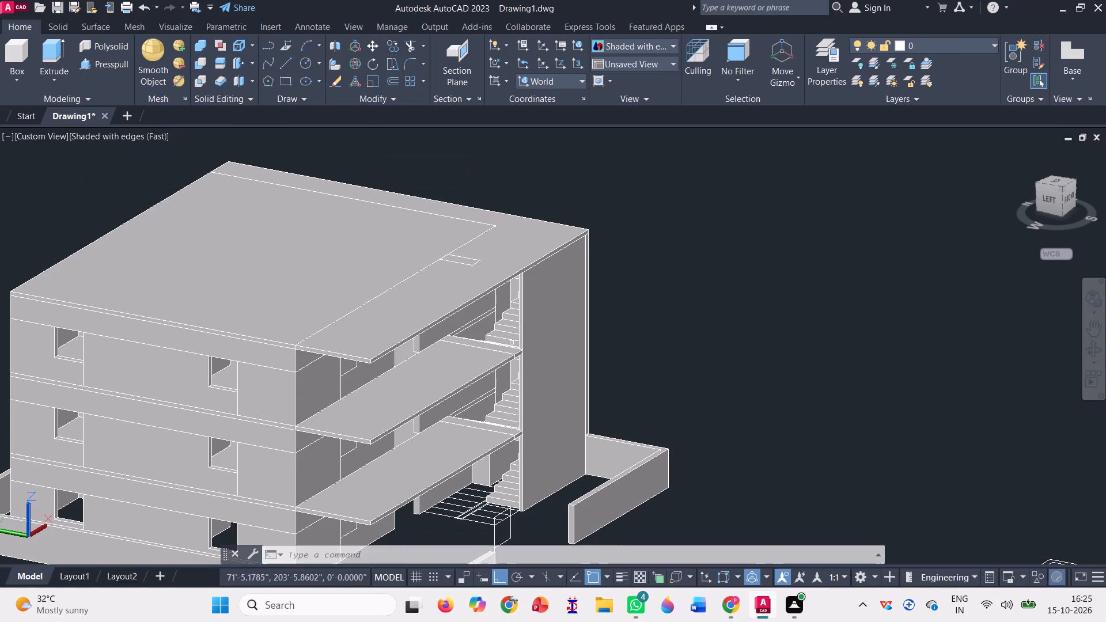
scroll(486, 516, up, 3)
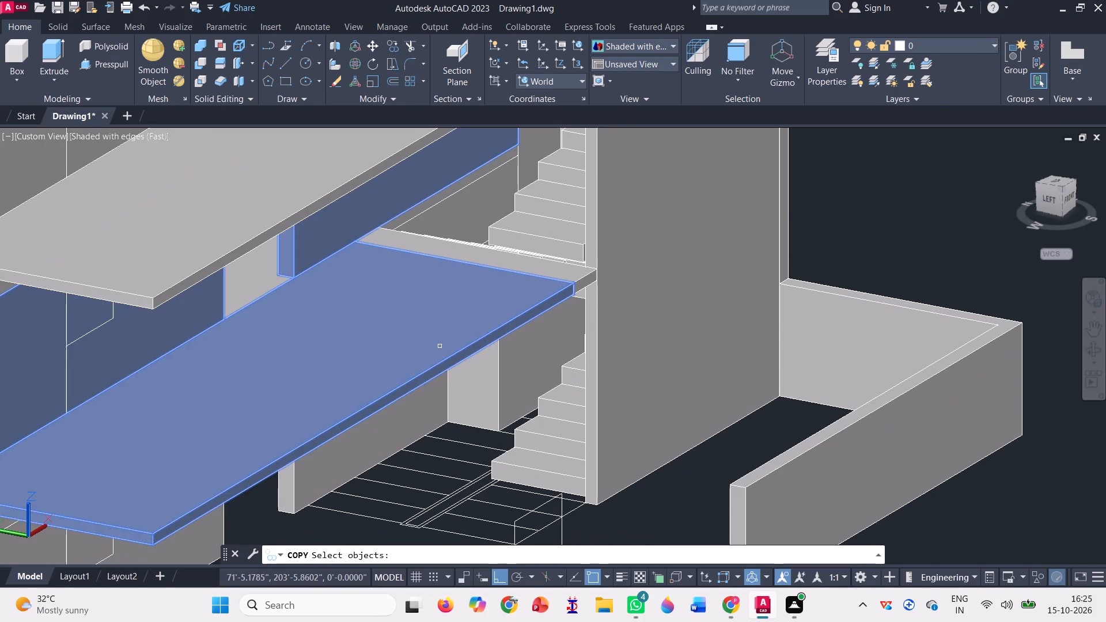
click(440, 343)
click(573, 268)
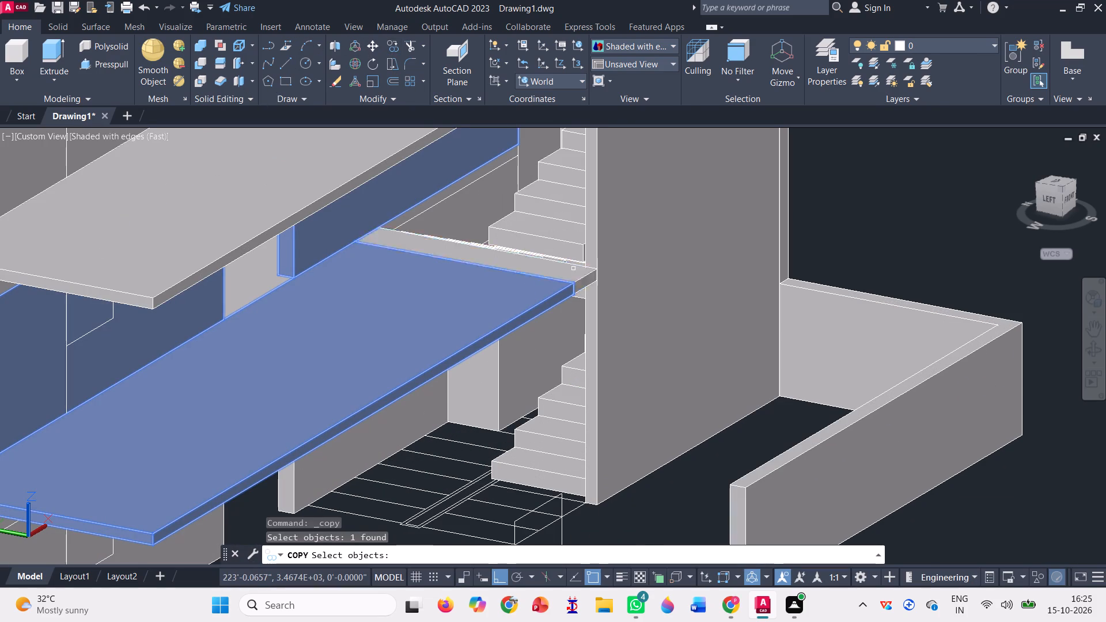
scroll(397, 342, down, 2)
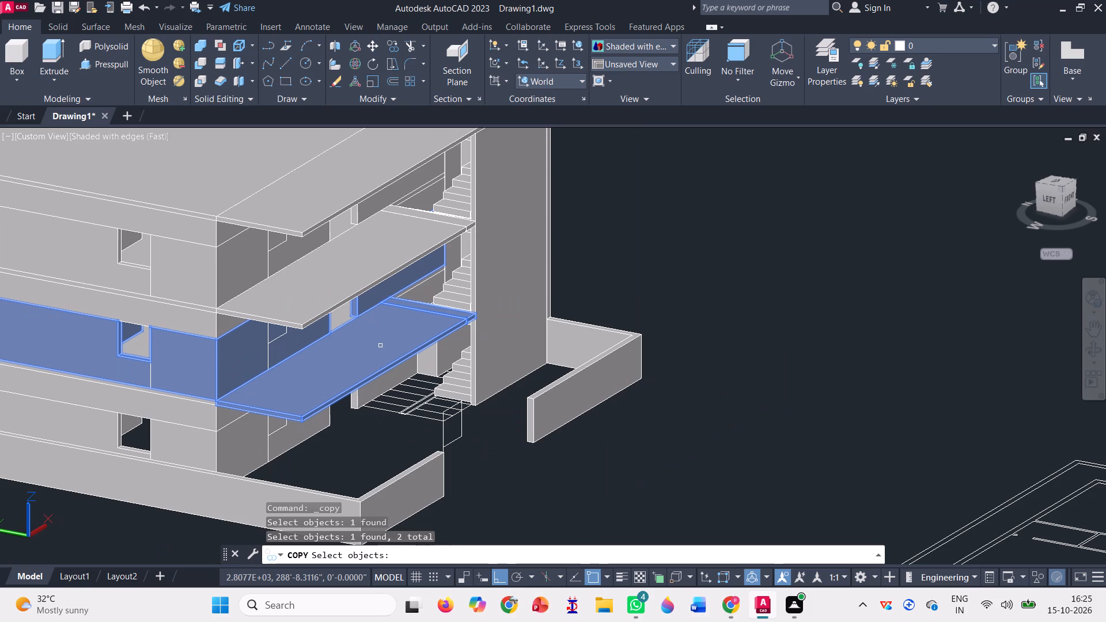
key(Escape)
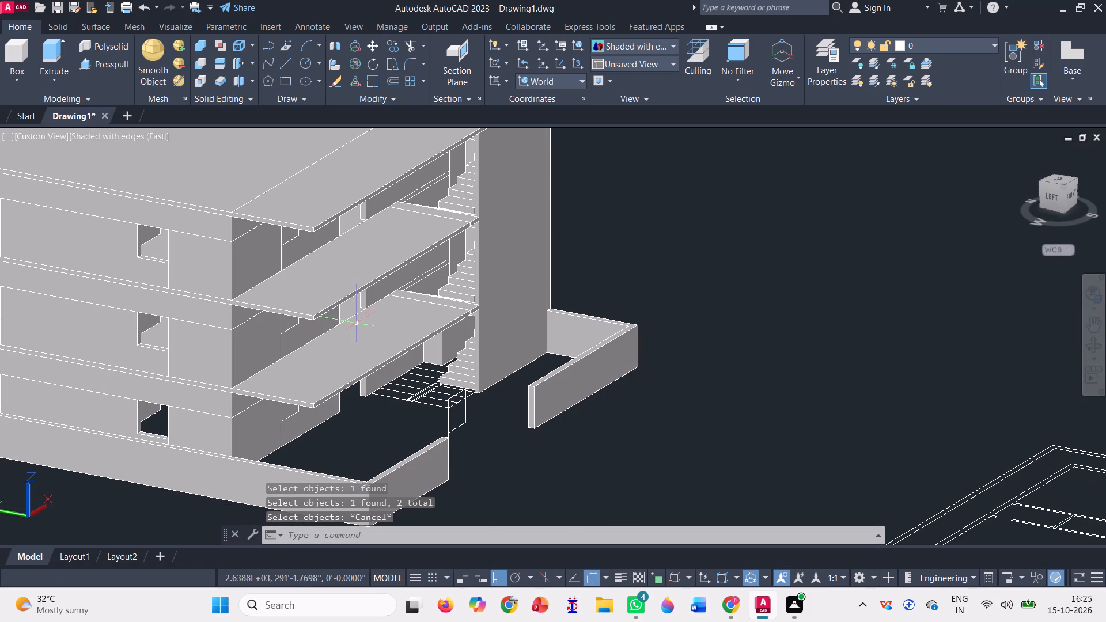
Copy the first-floor slab and its stair landing strip from the slab's lower outer corner to the matching top corner of the full roof slab.
click(392, 41)
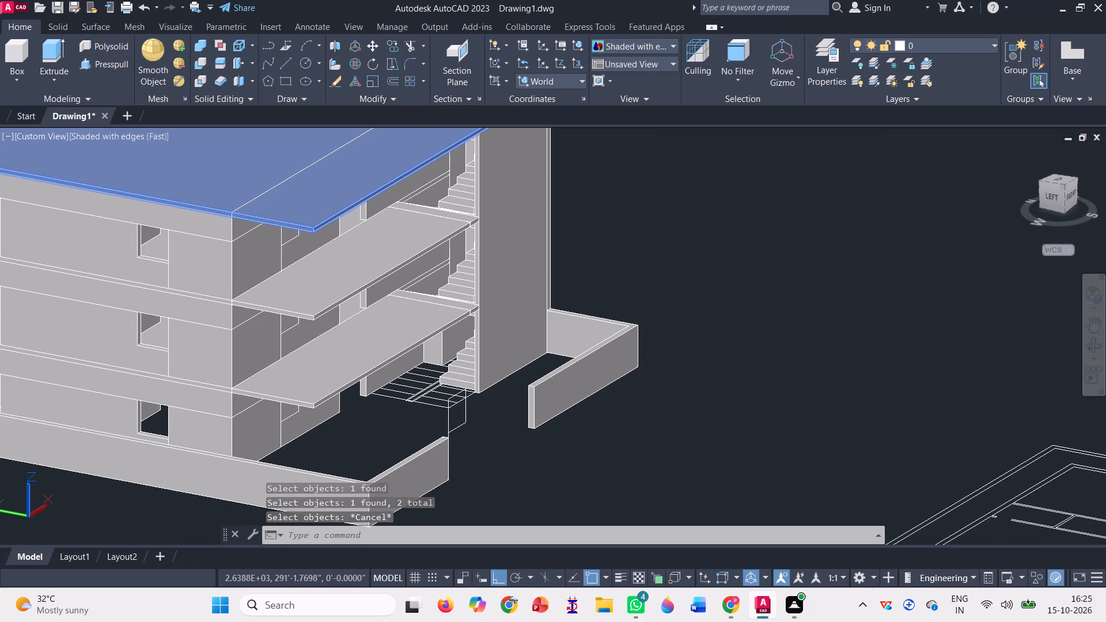
scroll(377, 362, up, 2)
click(324, 252)
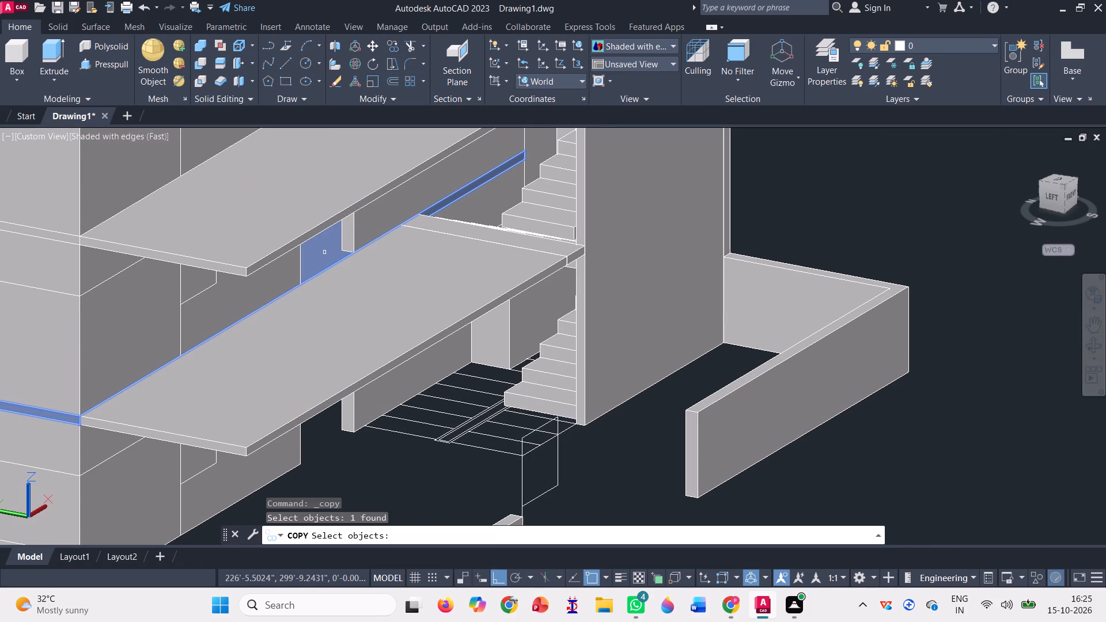
click(456, 230)
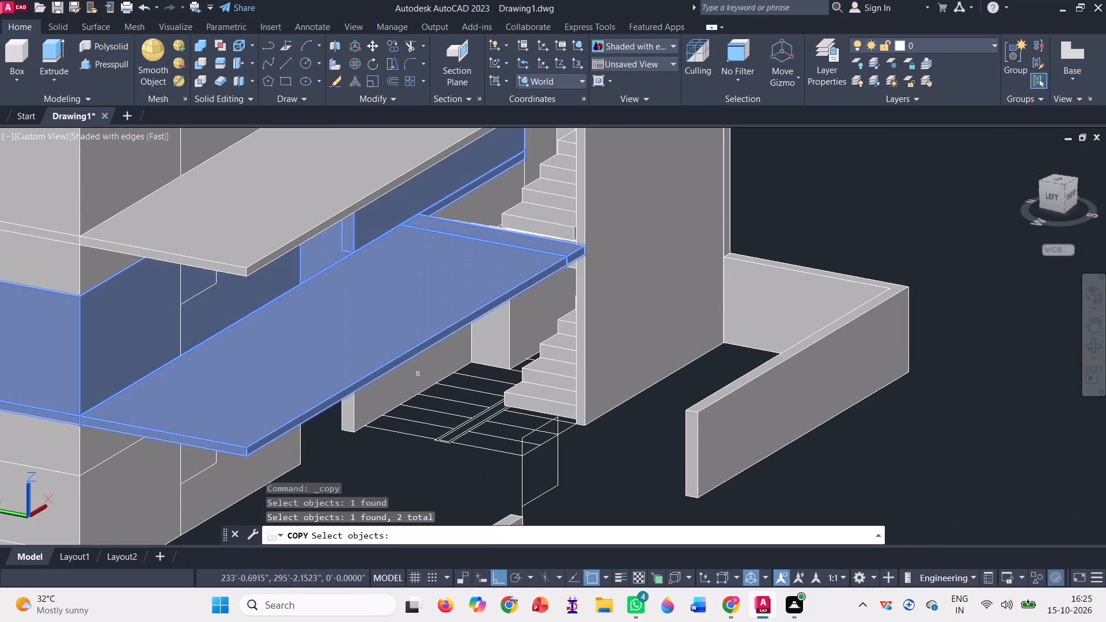
scroll(462, 330, down, 2)
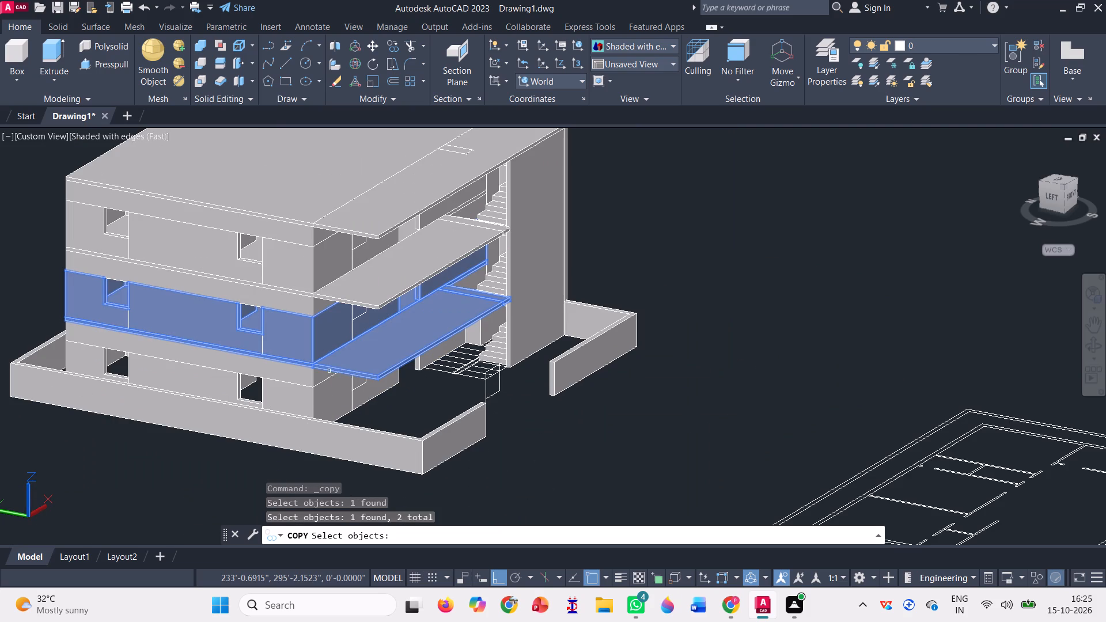
key(space)
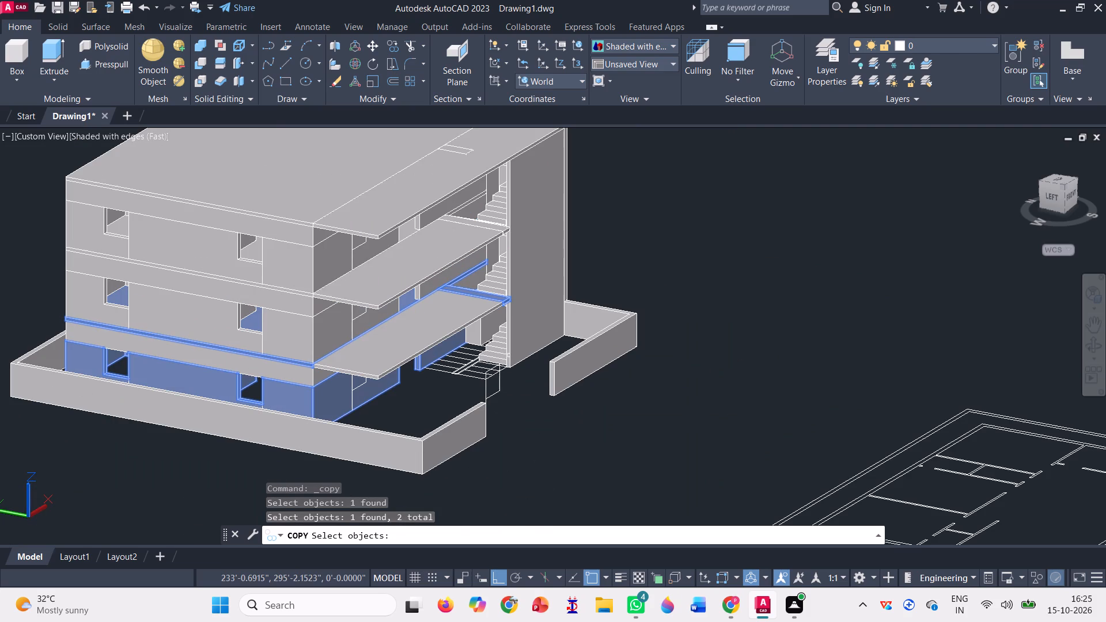
scroll(67, 320, up, 4)
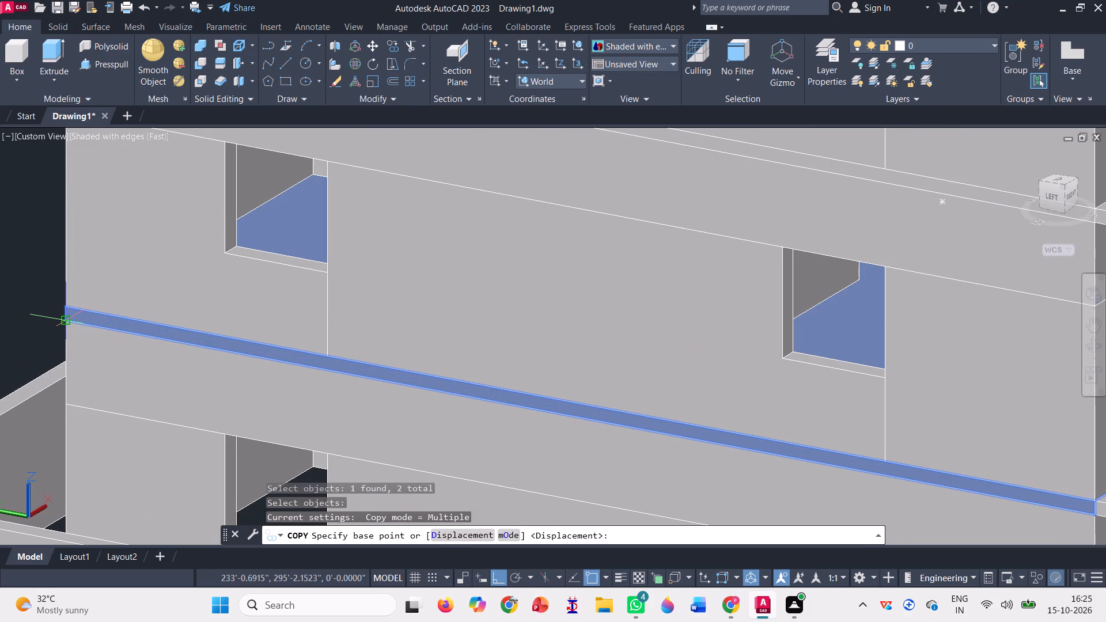
click(67, 318)
scroll(269, 373, down, 5)
scroll(222, 255, up, 5)
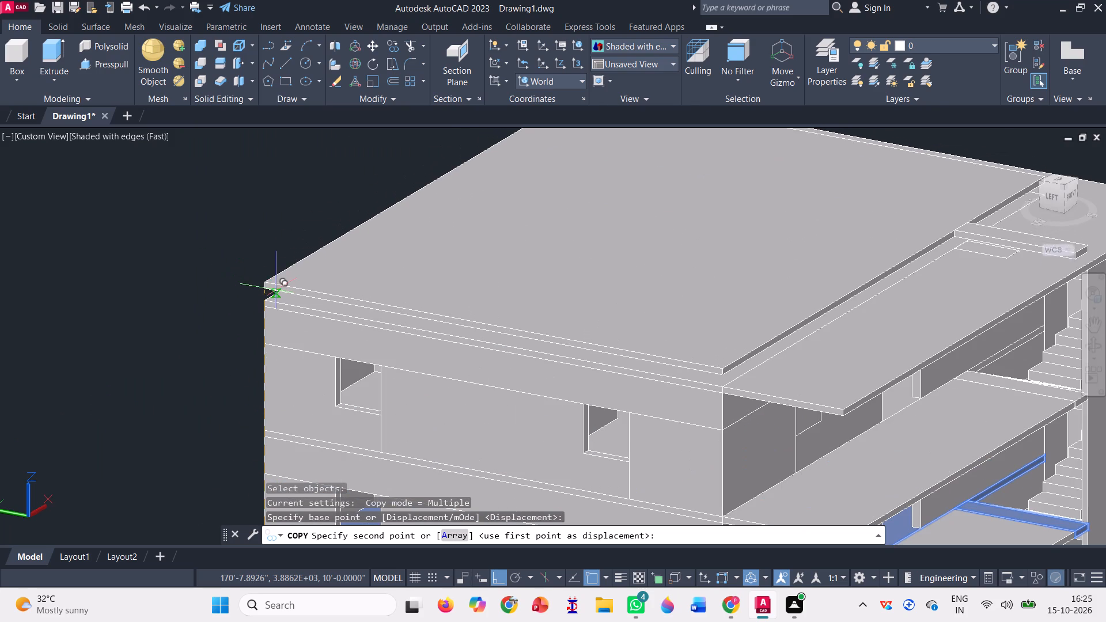
scroll(271, 298, up, 3)
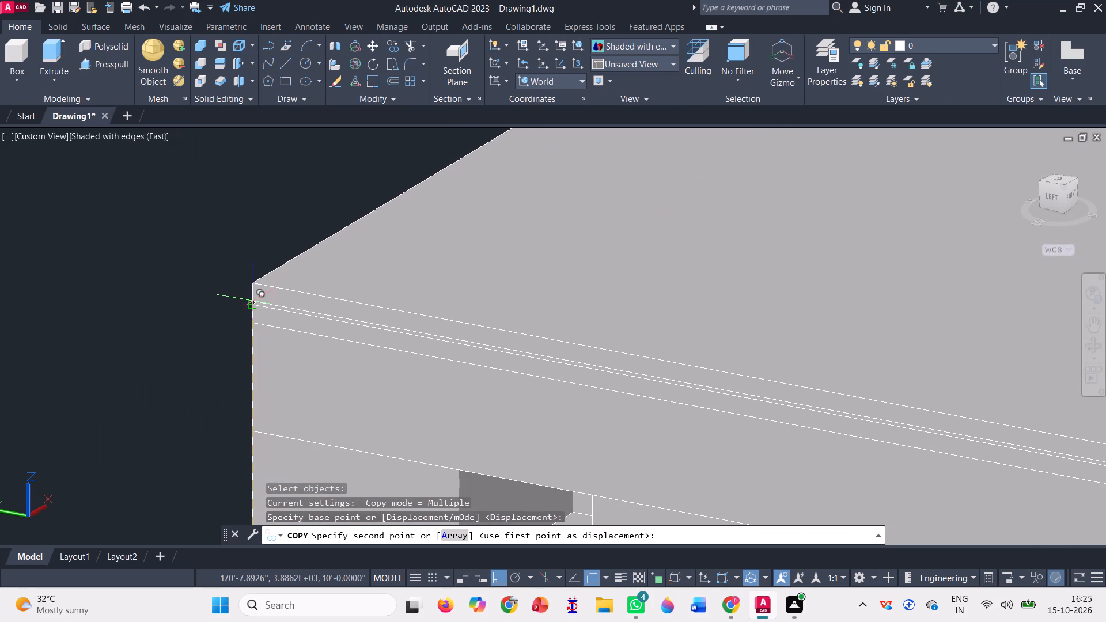
click(253, 303)
scroll(179, 297, down, 5)
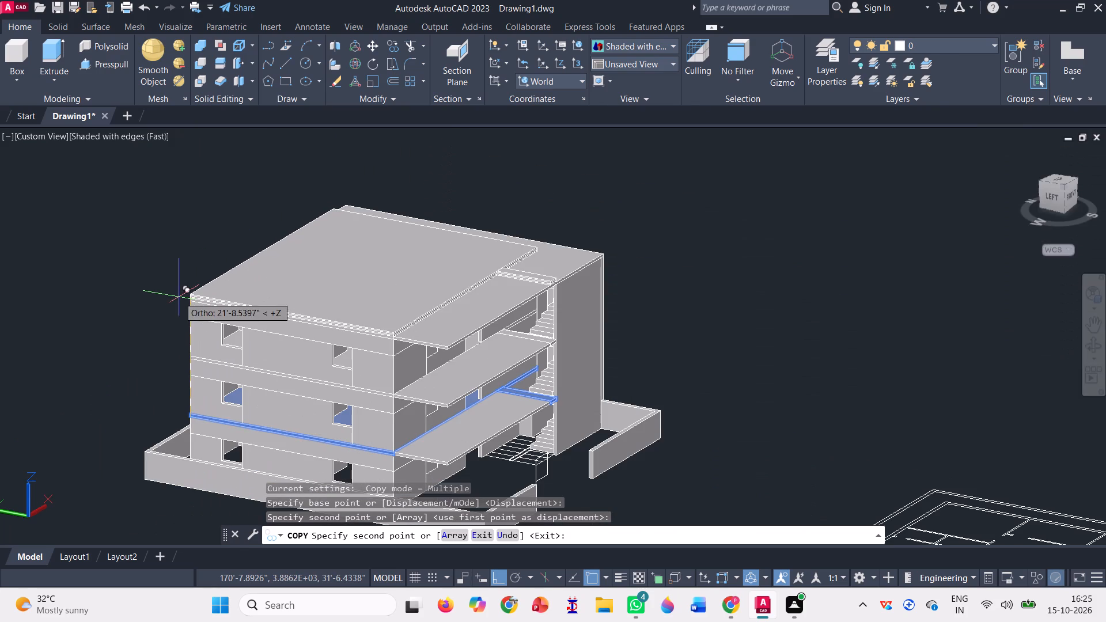
key(Escape)
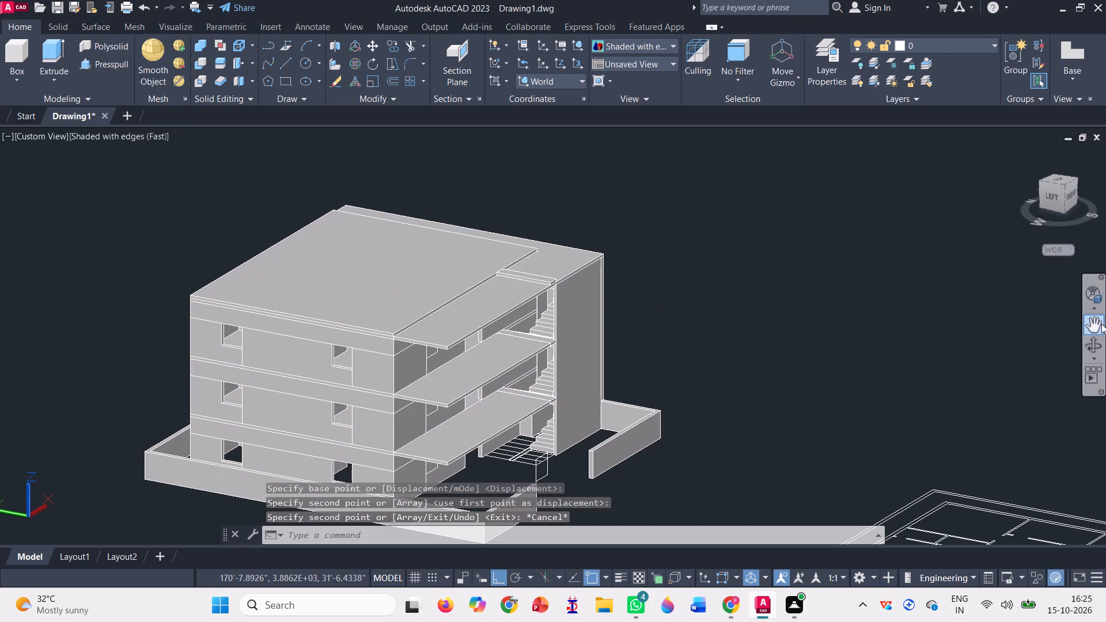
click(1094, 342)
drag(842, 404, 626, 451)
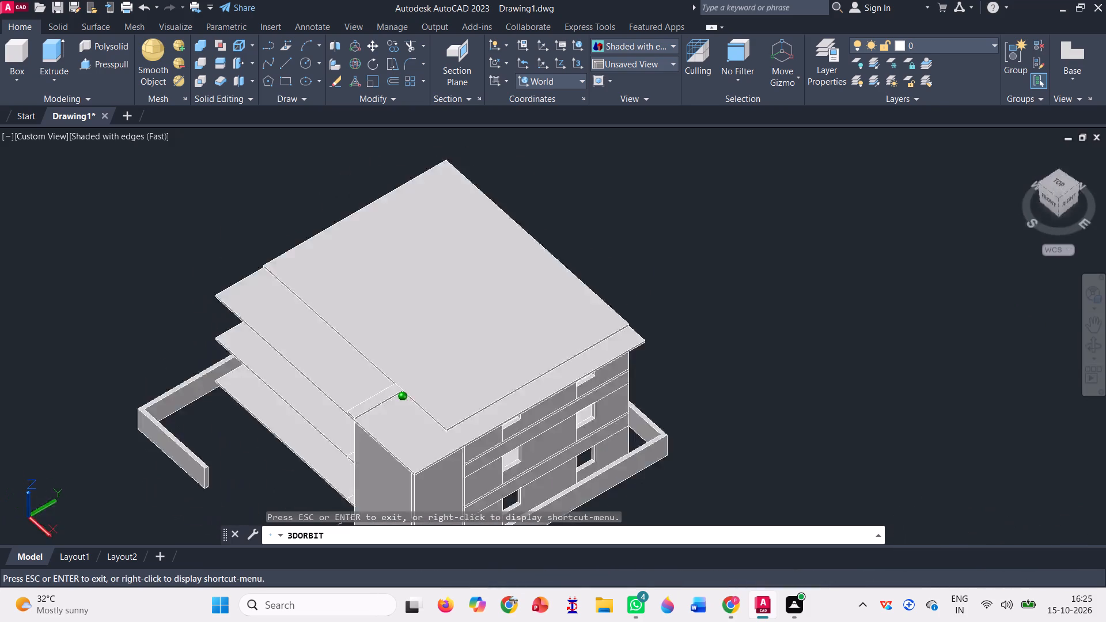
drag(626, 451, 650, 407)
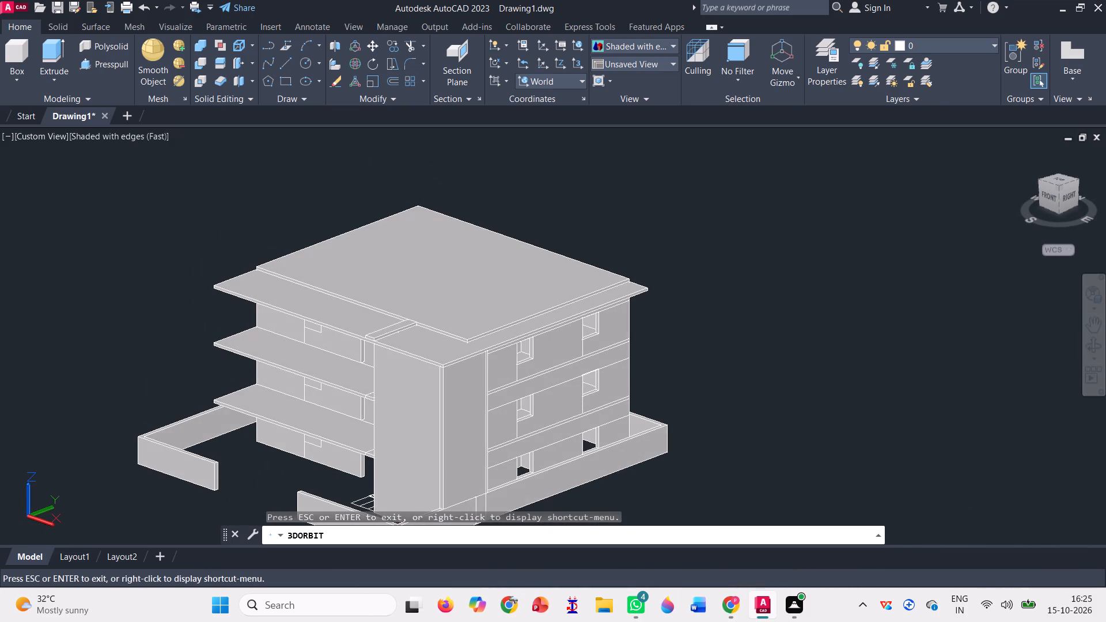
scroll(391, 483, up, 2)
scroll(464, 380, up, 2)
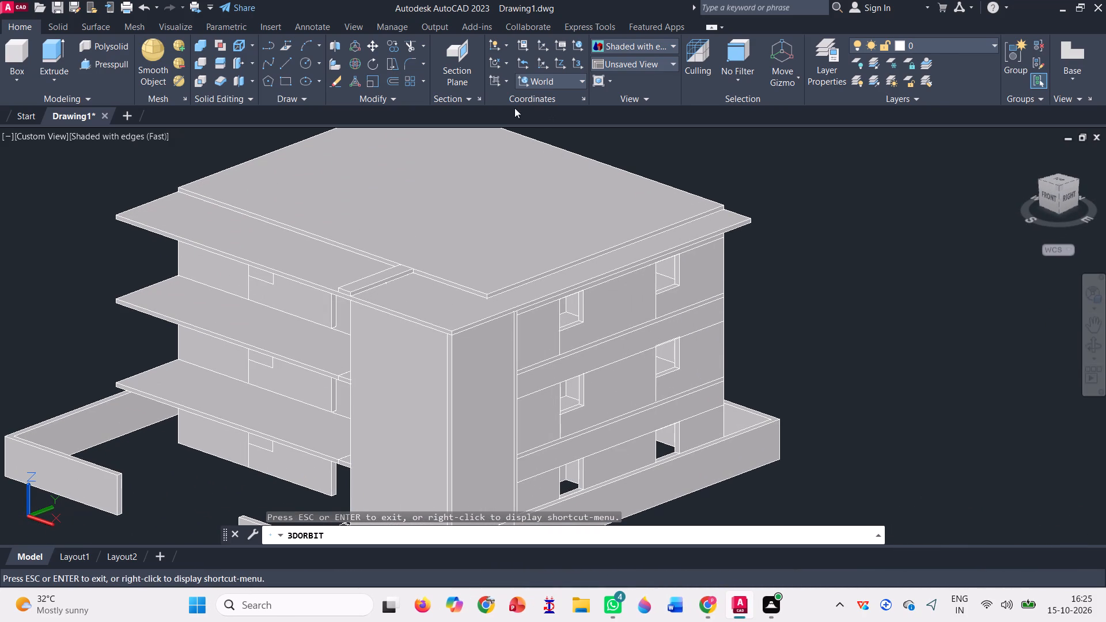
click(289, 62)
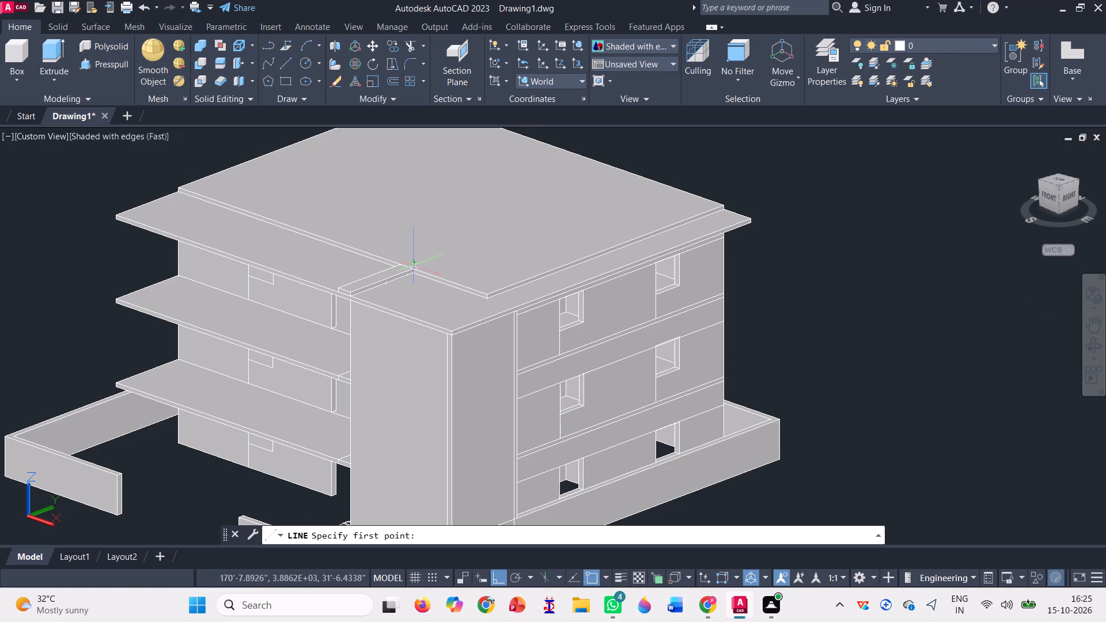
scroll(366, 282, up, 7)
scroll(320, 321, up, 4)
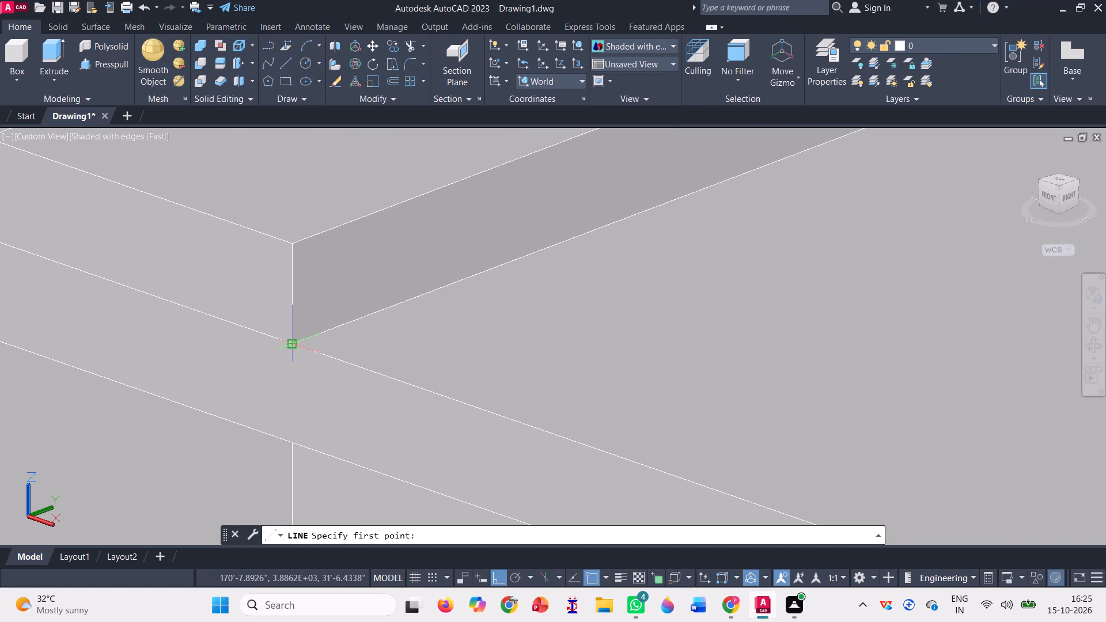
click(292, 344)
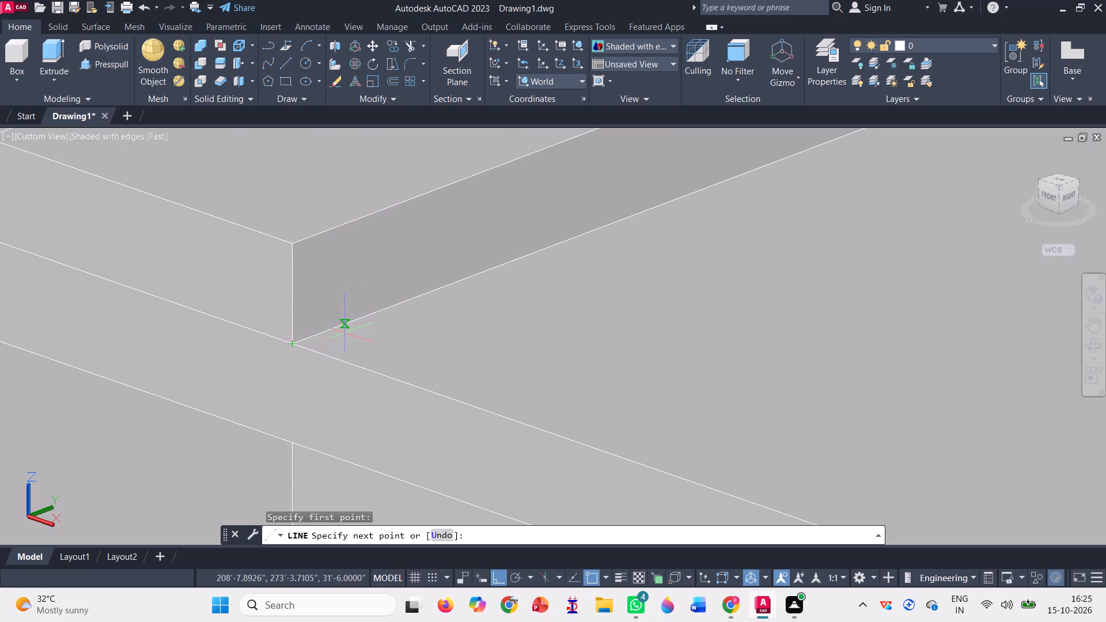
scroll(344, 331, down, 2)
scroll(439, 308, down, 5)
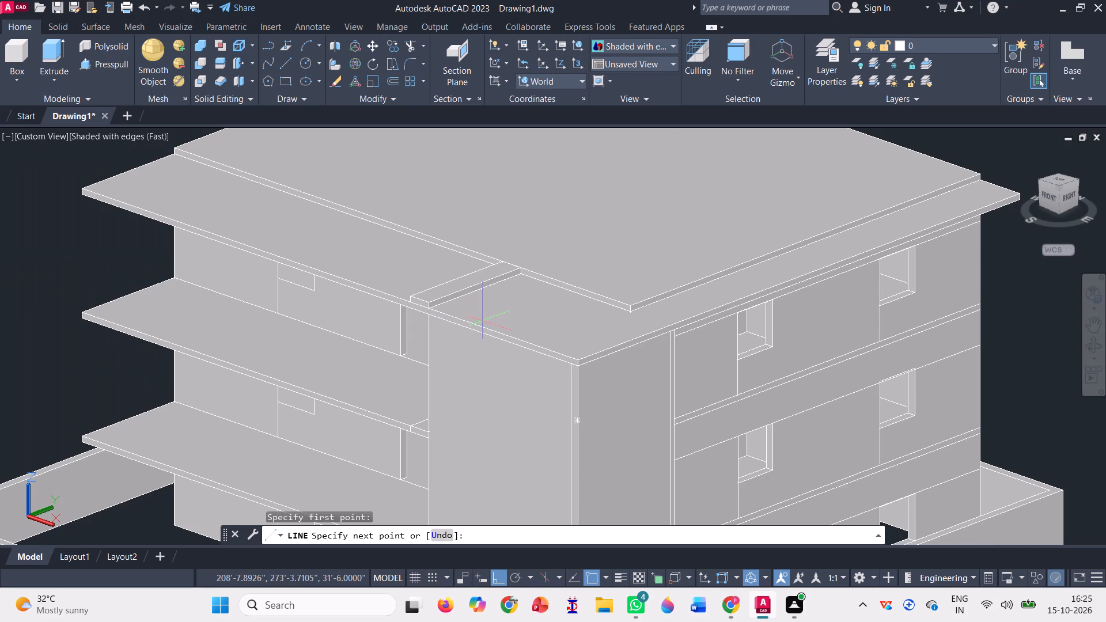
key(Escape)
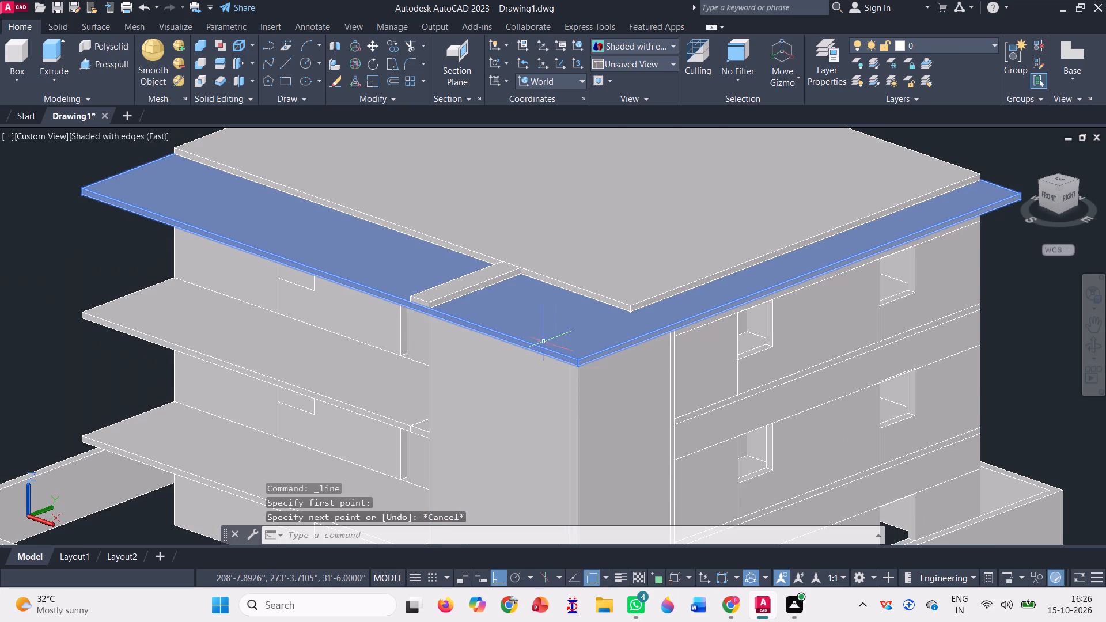
Presspull the full roof slab's stair-side edge face inward in two passes to clear the slab from above the staircase.
click(99, 65)
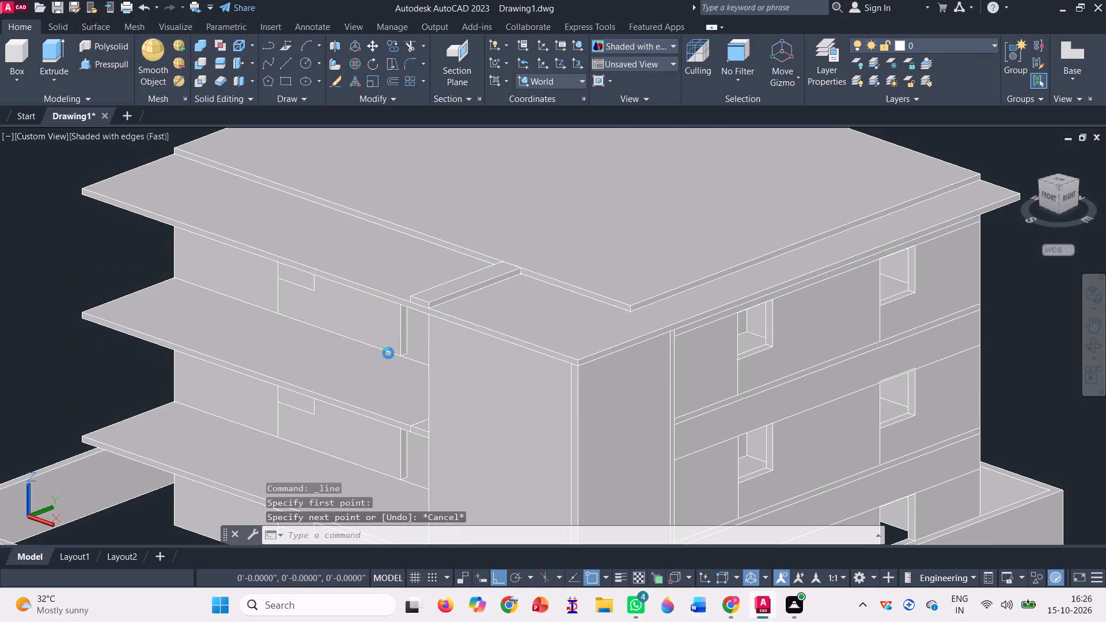
scroll(457, 319, up, 2)
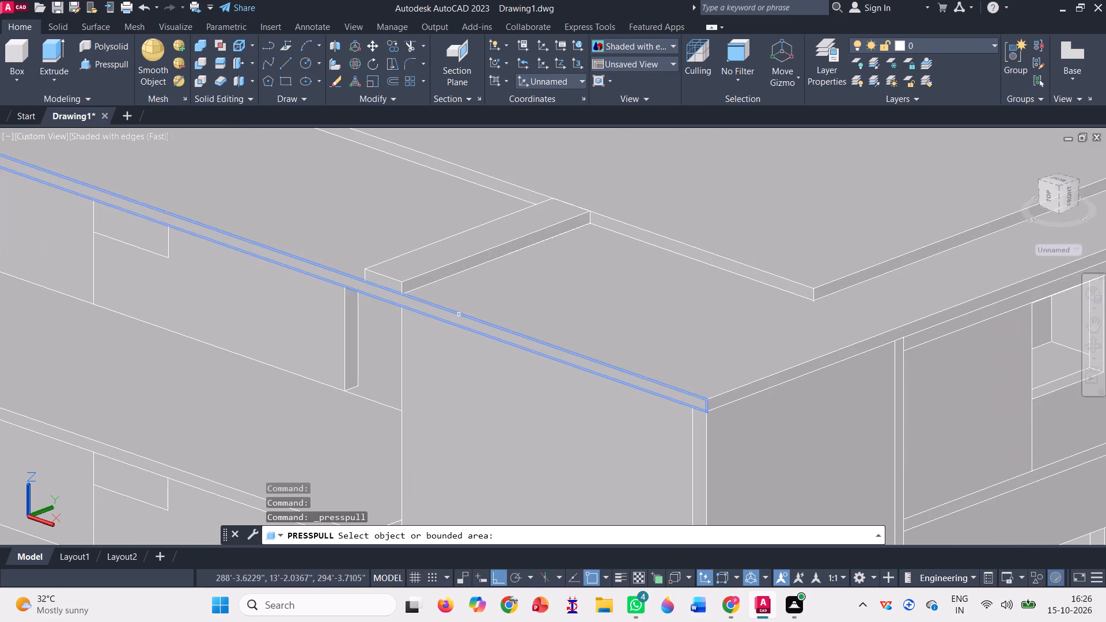
click(451, 313)
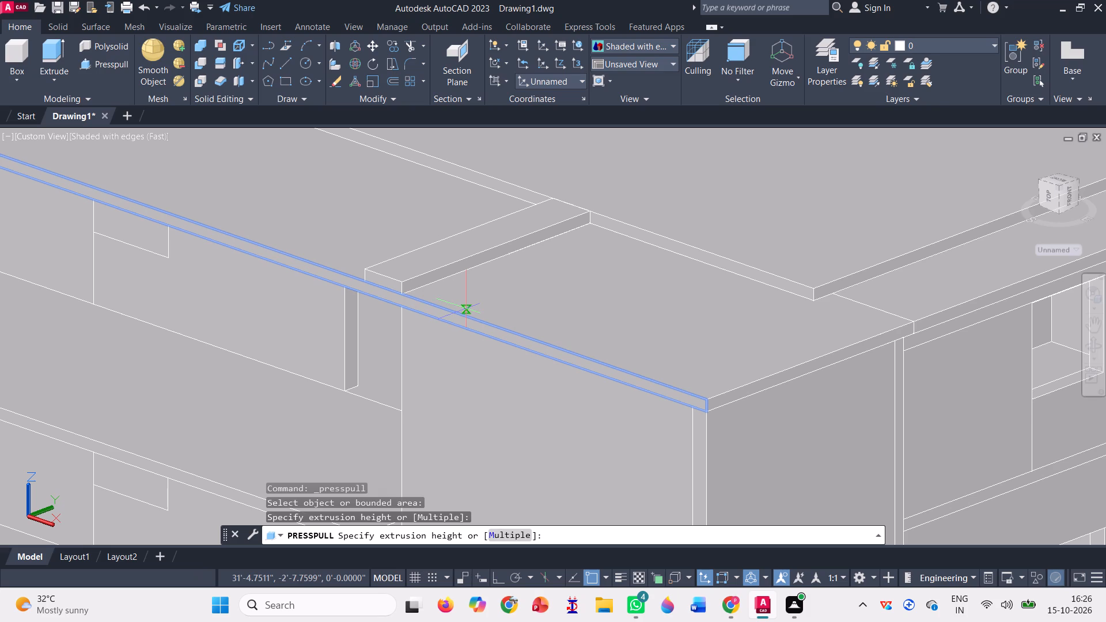
click(537, 328)
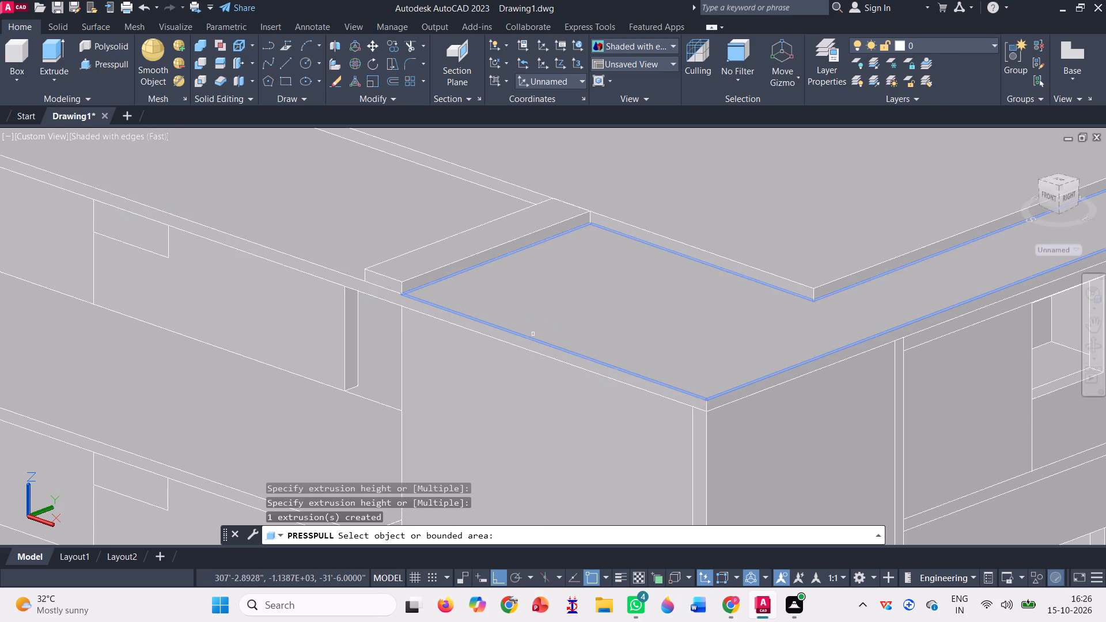
scroll(533, 333, down, 1)
scroll(525, 339, up, 4)
click(525, 339)
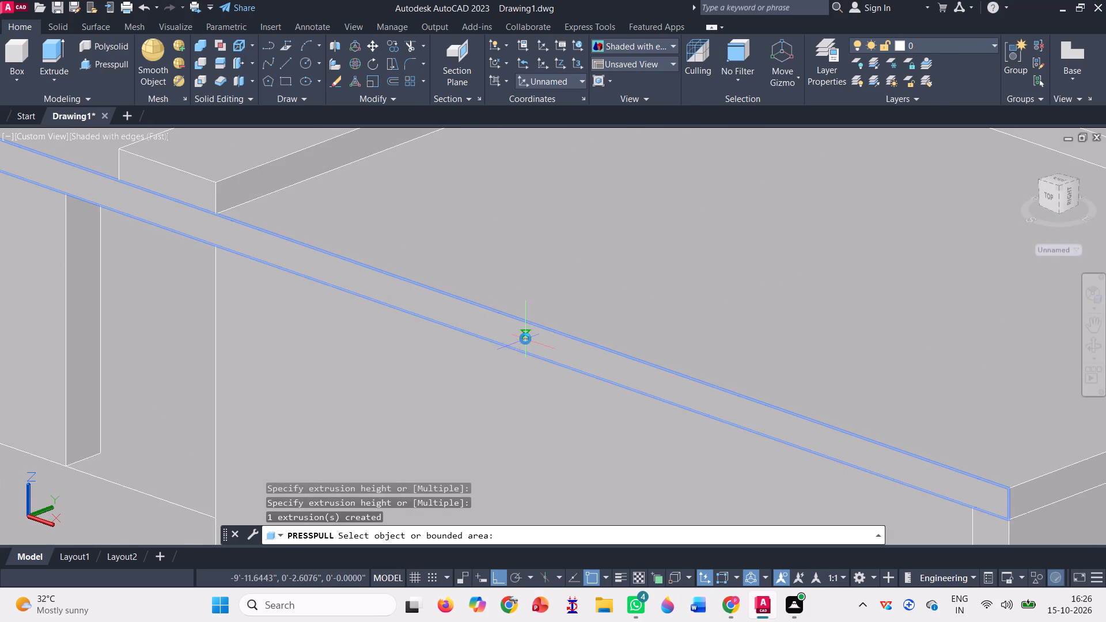
click(563, 321)
scroll(563, 321, down, 1)
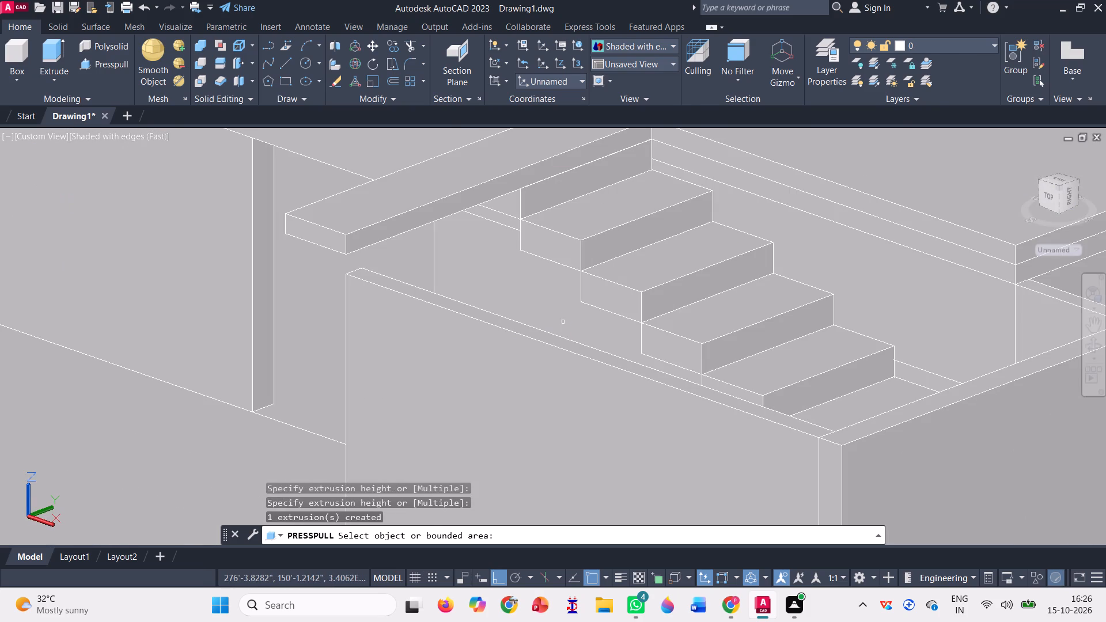
scroll(487, 288, down, 2)
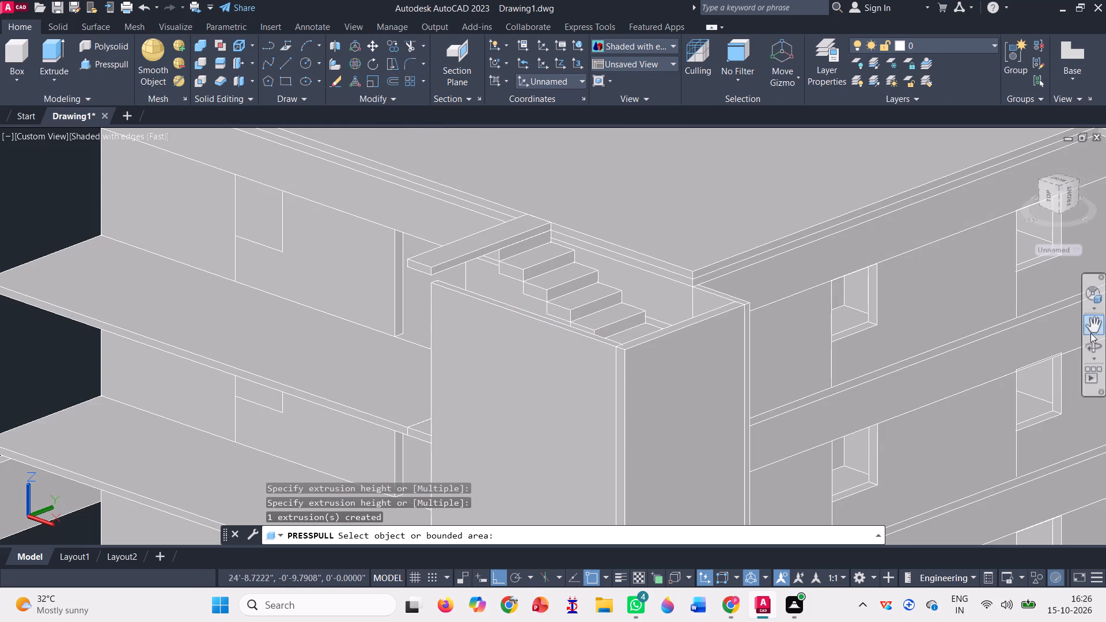
Draw a rectangle over the open stairwell from the top landing strip's lower outer corner to the opposite stairwell corner beside the main roof.
click(1102, 344)
drag(891, 400, 873, 417)
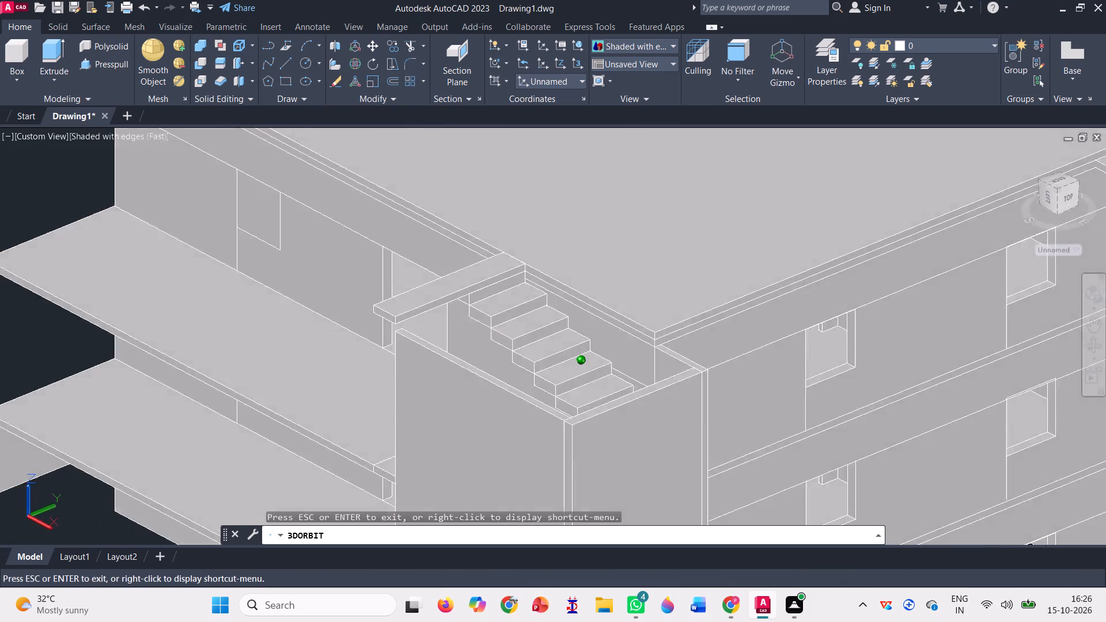
drag(873, 417, 815, 434)
scroll(502, 376, up, 3)
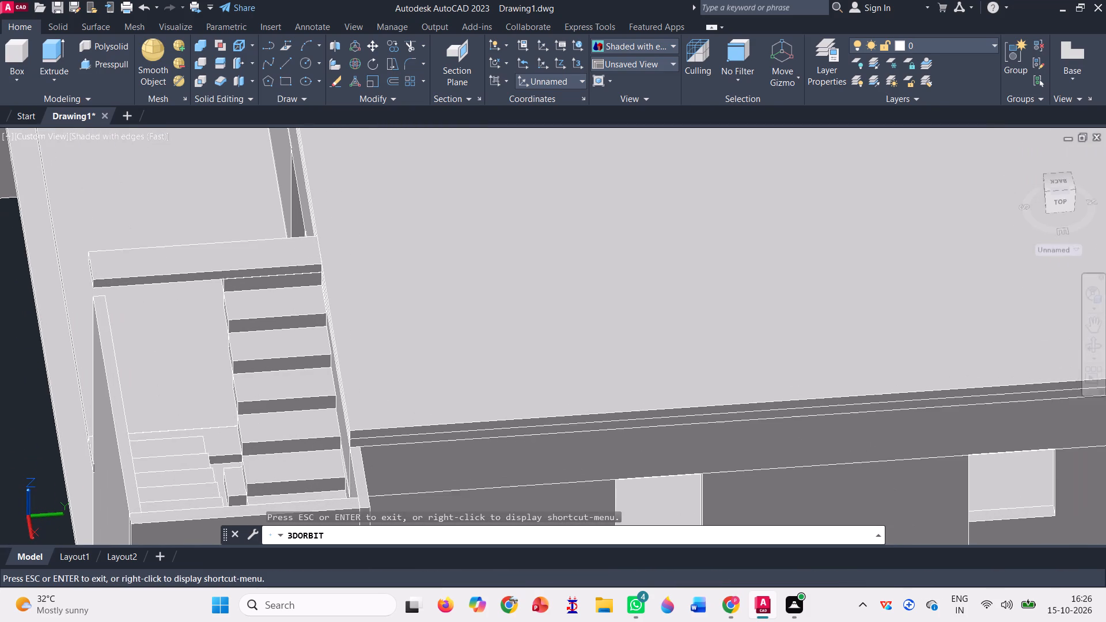
scroll(505, 350, down, 7)
drag(205, 399, 196, 395)
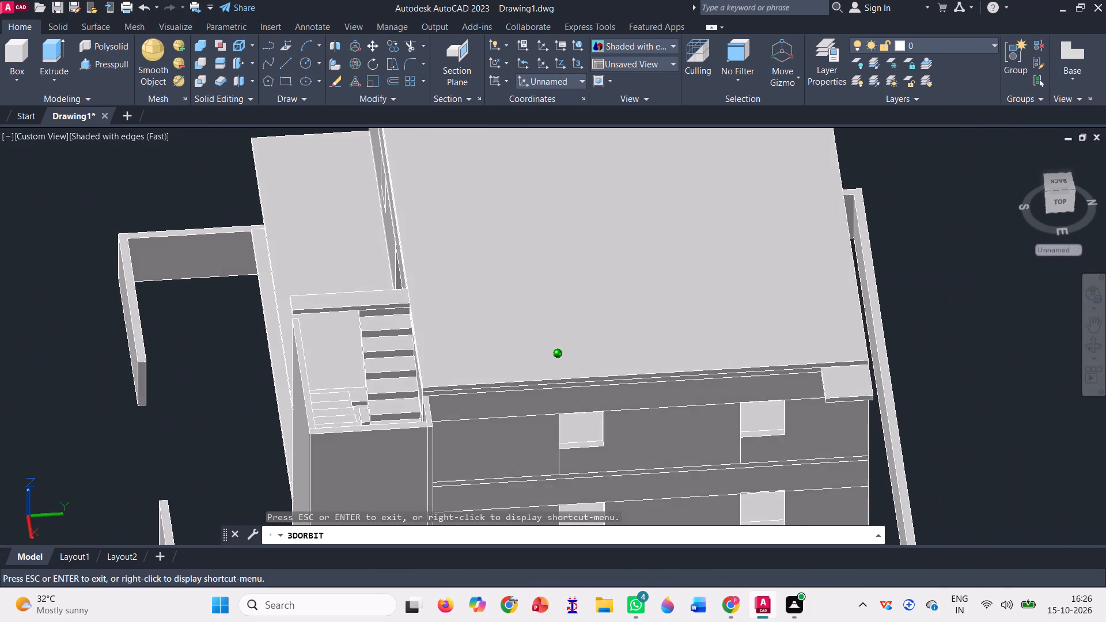
drag(196, 395, 176, 384)
key(Escape)
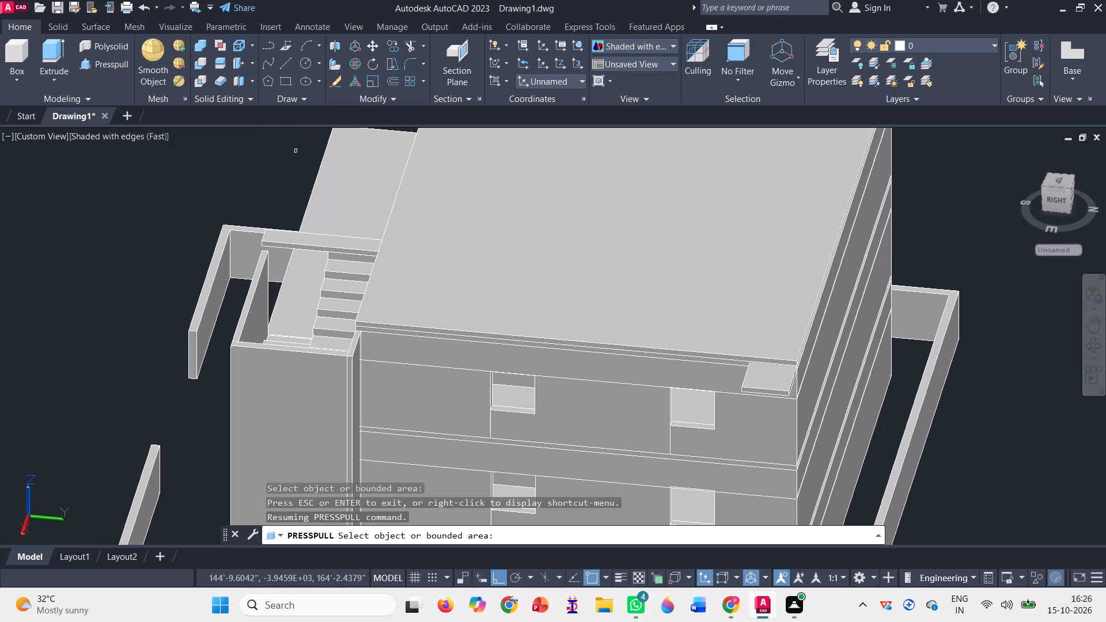
click(283, 77)
scroll(267, 244, up, 3)
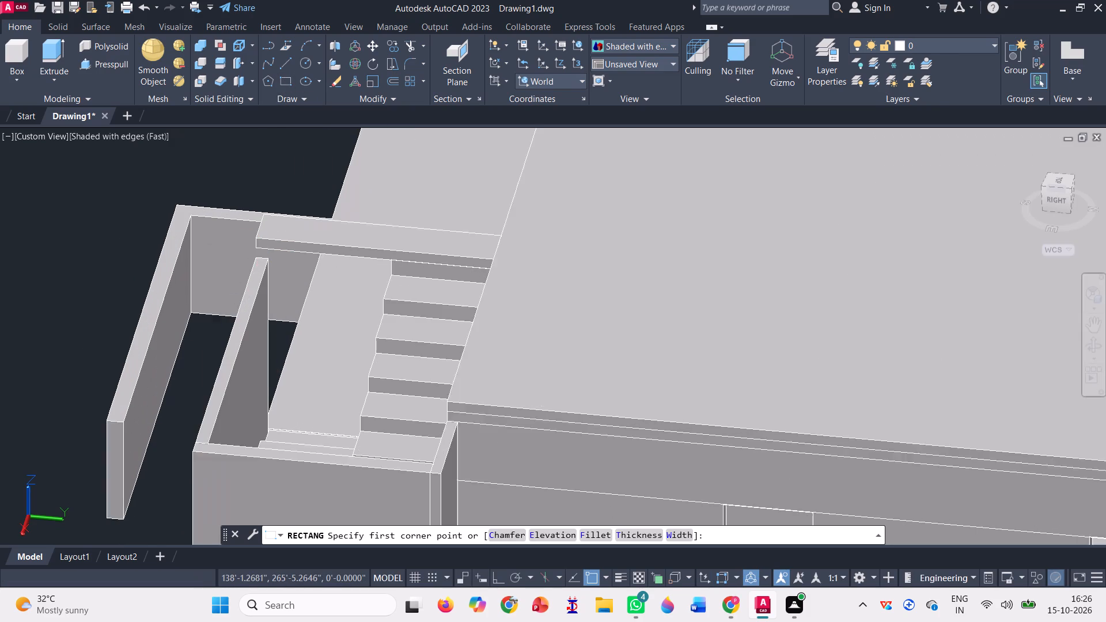
scroll(267, 244, up, 3)
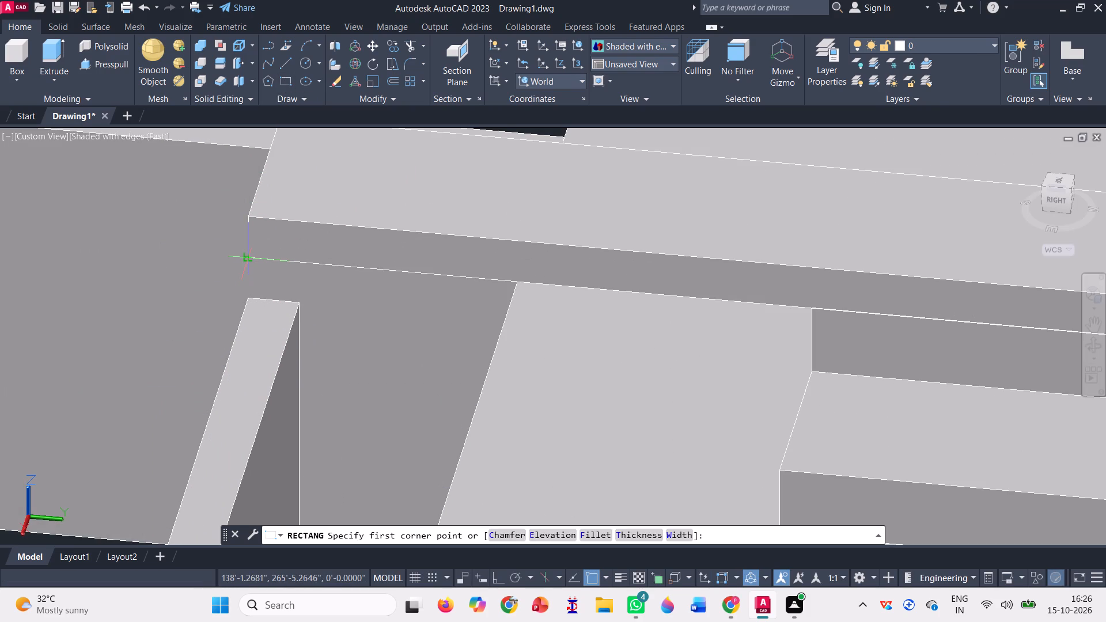
scroll(244, 262, up, 3)
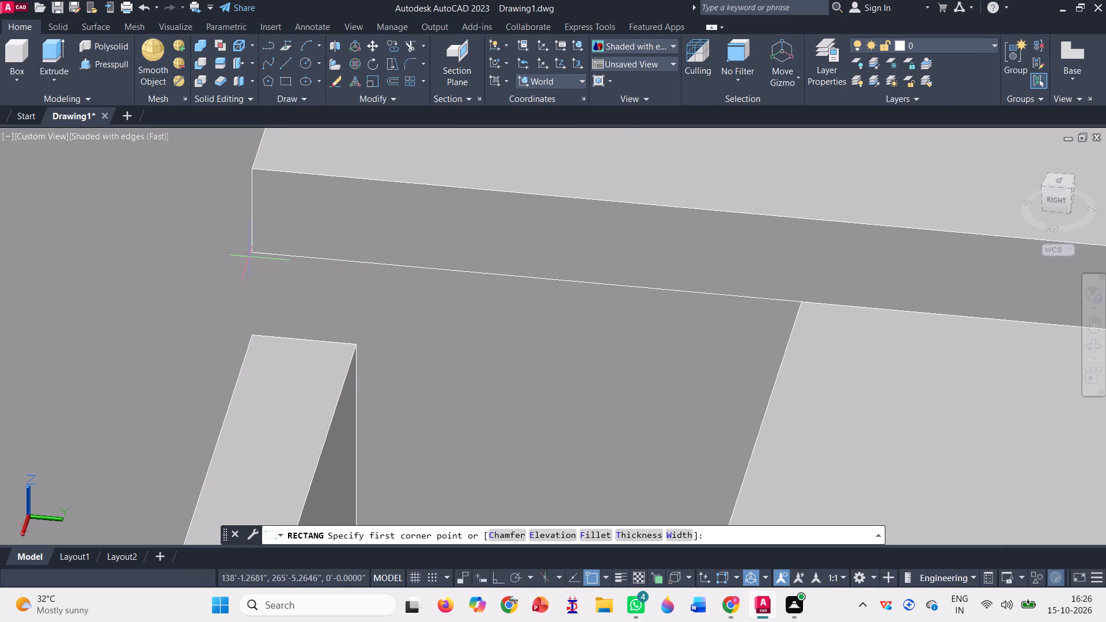
click(249, 253)
scroll(295, 323, down, 3)
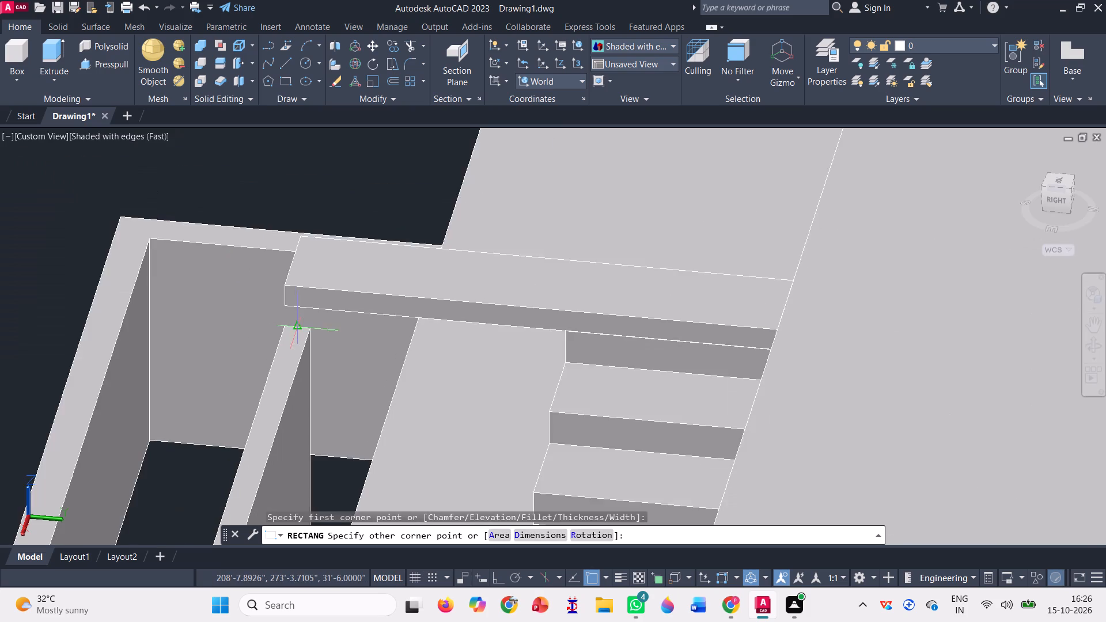
scroll(296, 323, down, 2)
scroll(408, 426, down, 1)
scroll(434, 481, up, 1)
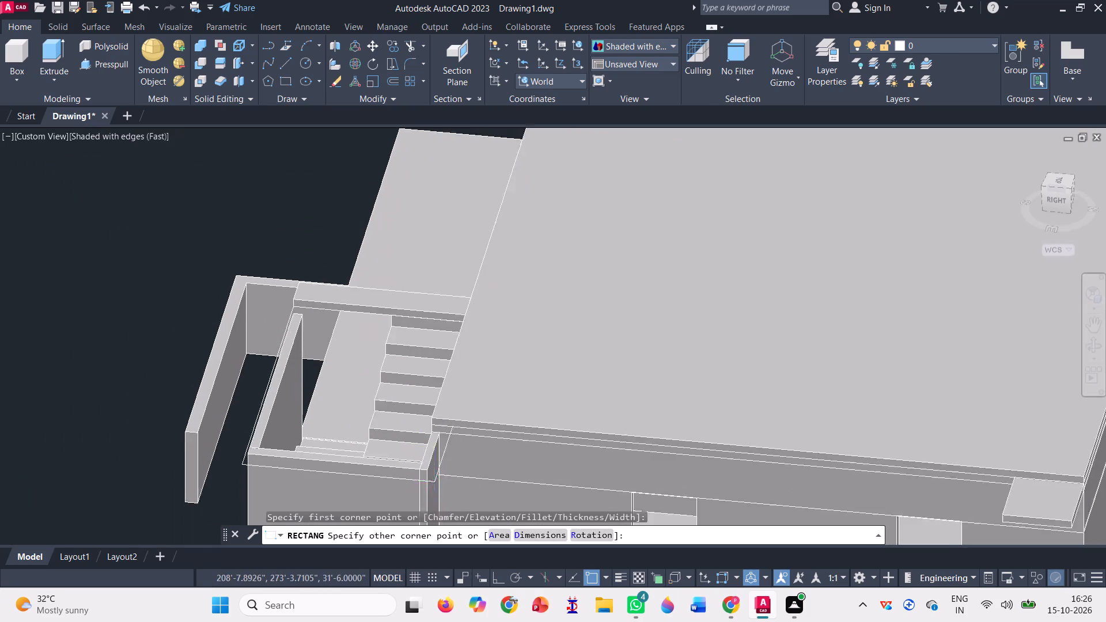
scroll(434, 481, up, 2)
scroll(434, 423, up, 2)
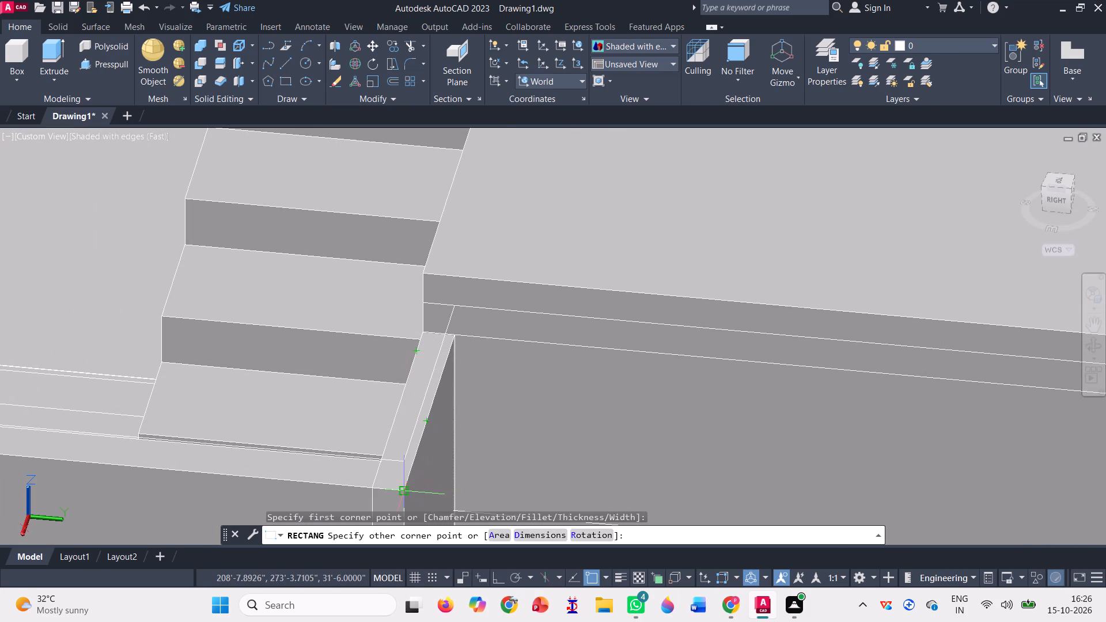
click(384, 462)
scroll(450, 454, down, 3)
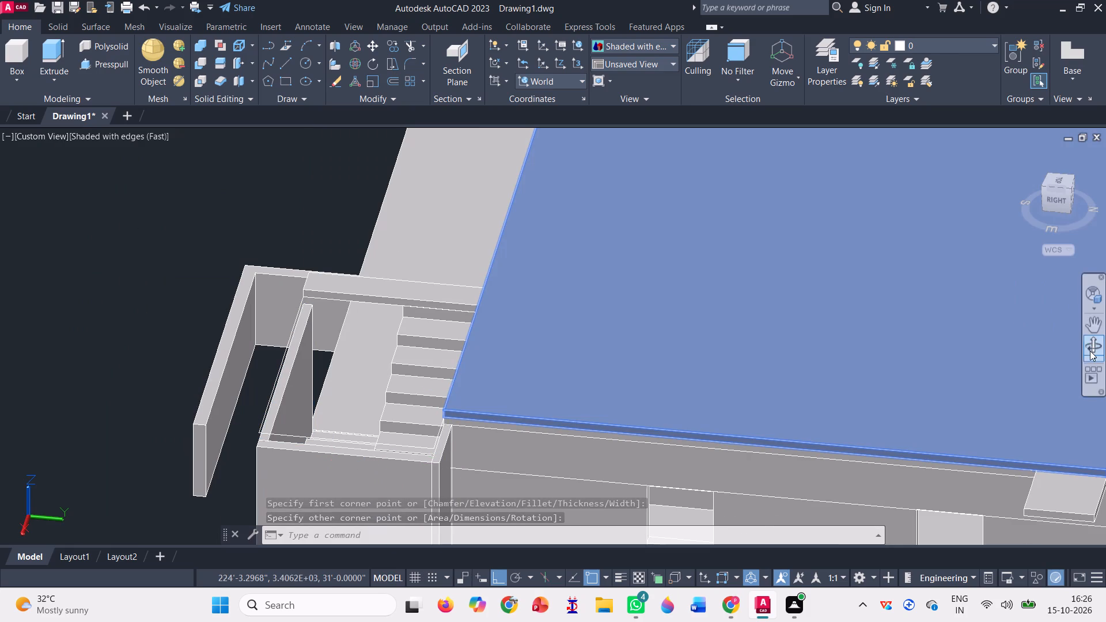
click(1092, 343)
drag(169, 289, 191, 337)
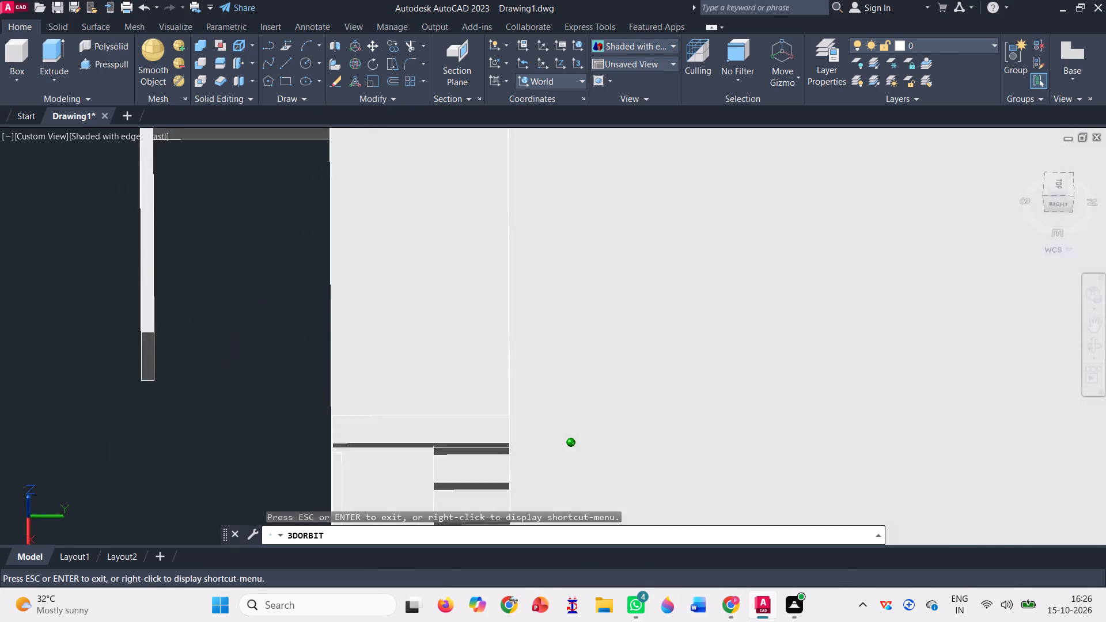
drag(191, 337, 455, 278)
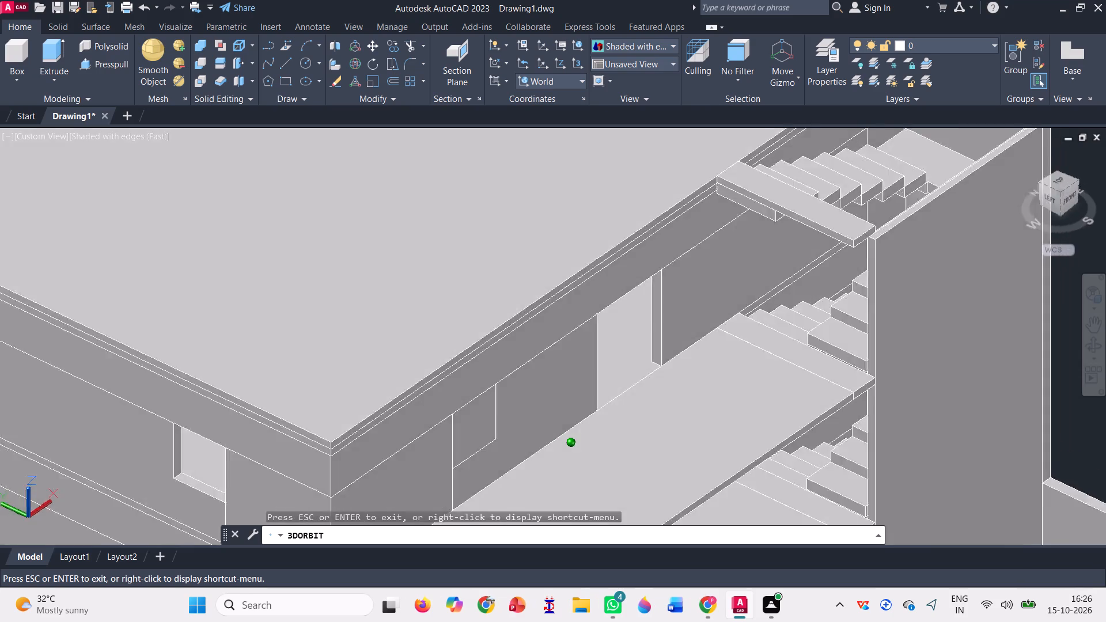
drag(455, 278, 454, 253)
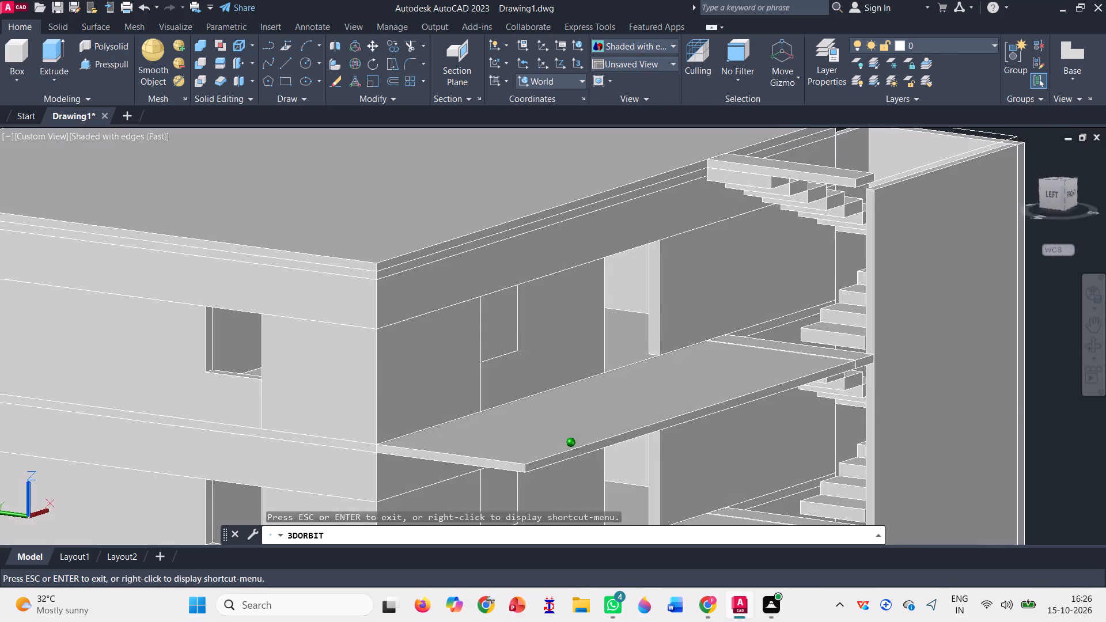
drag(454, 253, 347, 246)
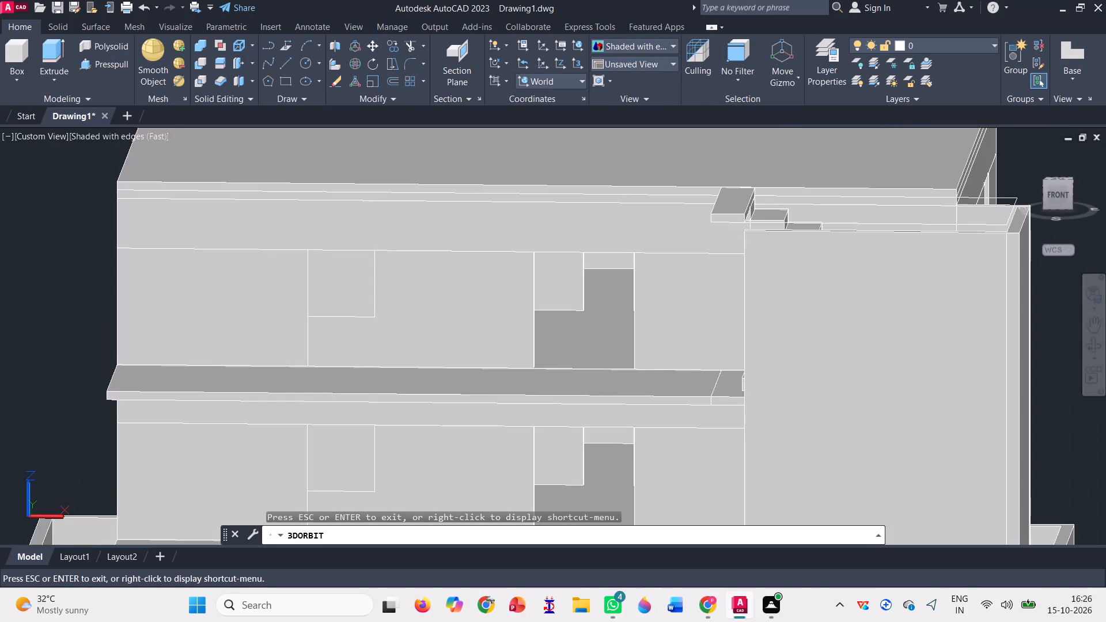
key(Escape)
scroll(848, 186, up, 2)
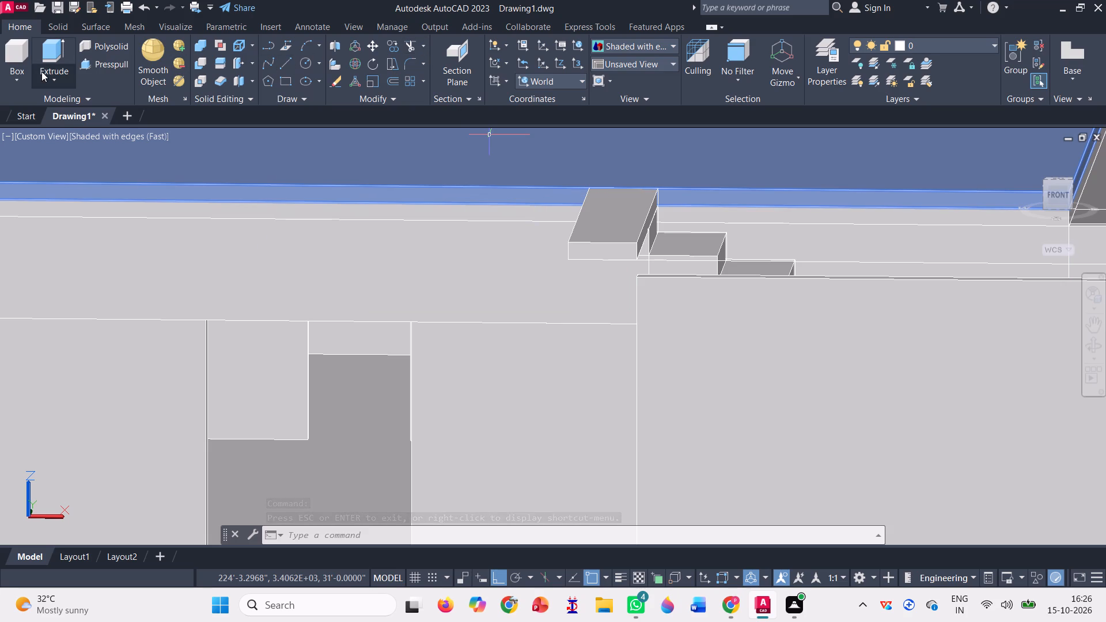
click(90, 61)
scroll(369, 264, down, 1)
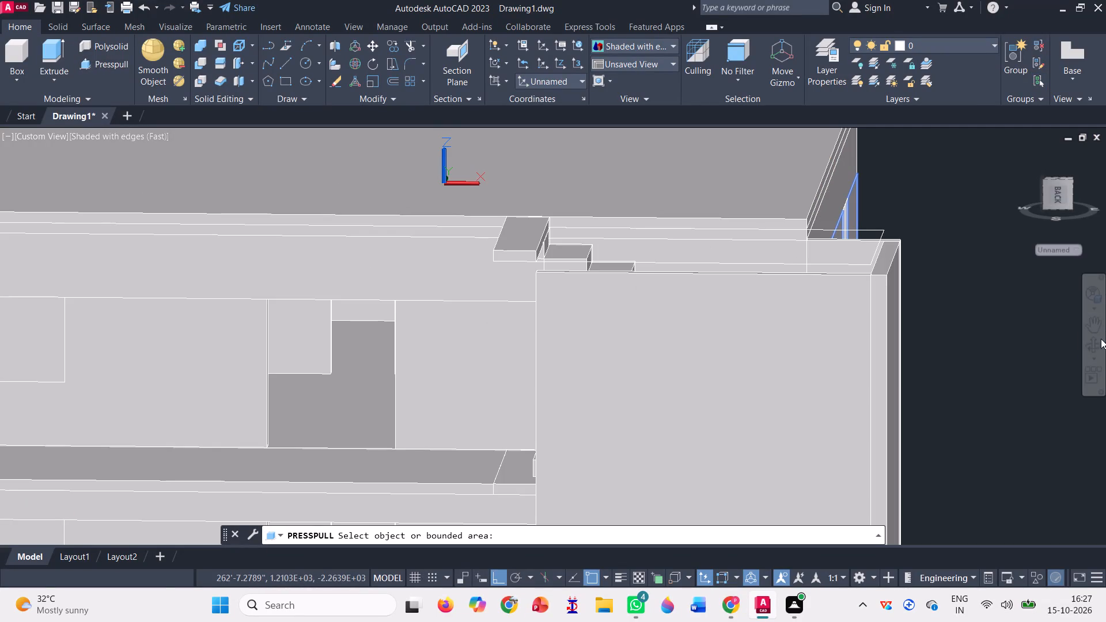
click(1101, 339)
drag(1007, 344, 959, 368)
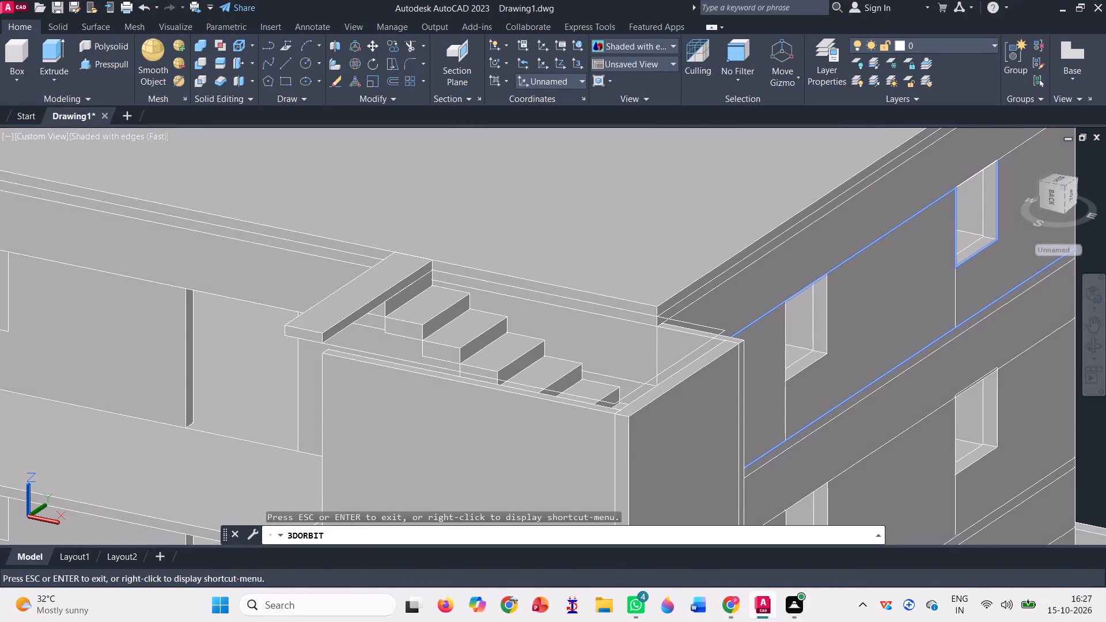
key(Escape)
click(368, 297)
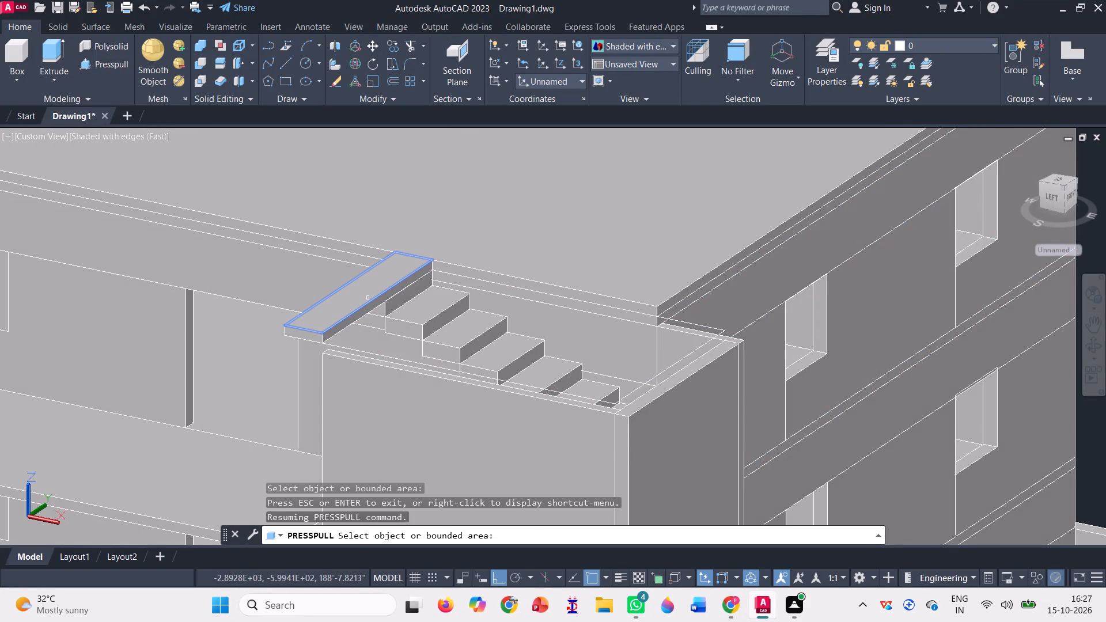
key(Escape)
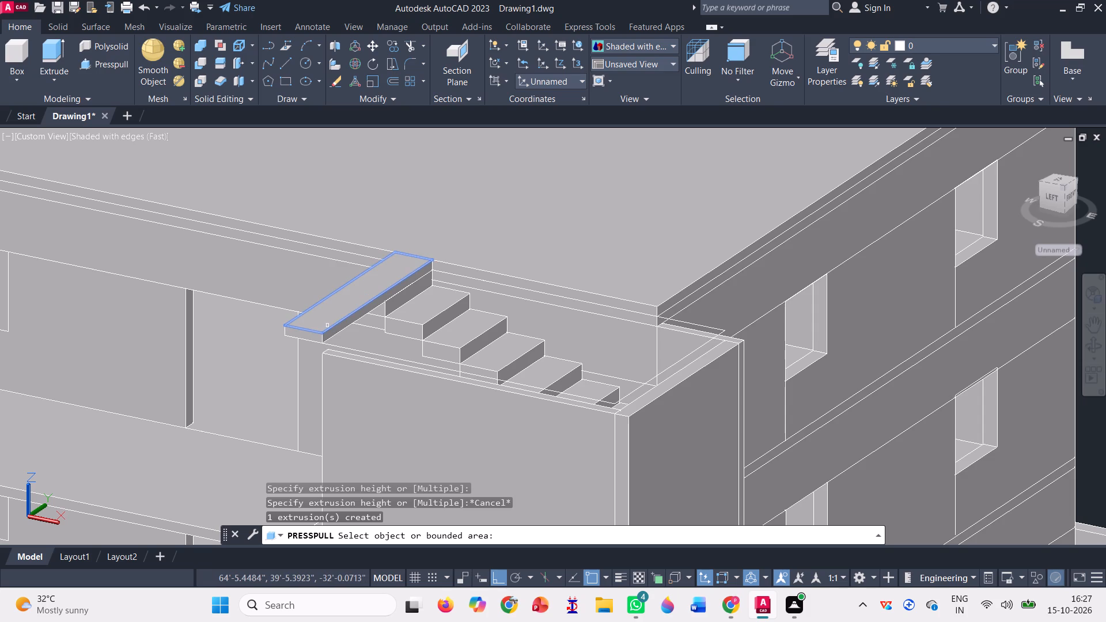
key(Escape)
Delete the top stair landing strip beside the roof slab.
click(316, 321)
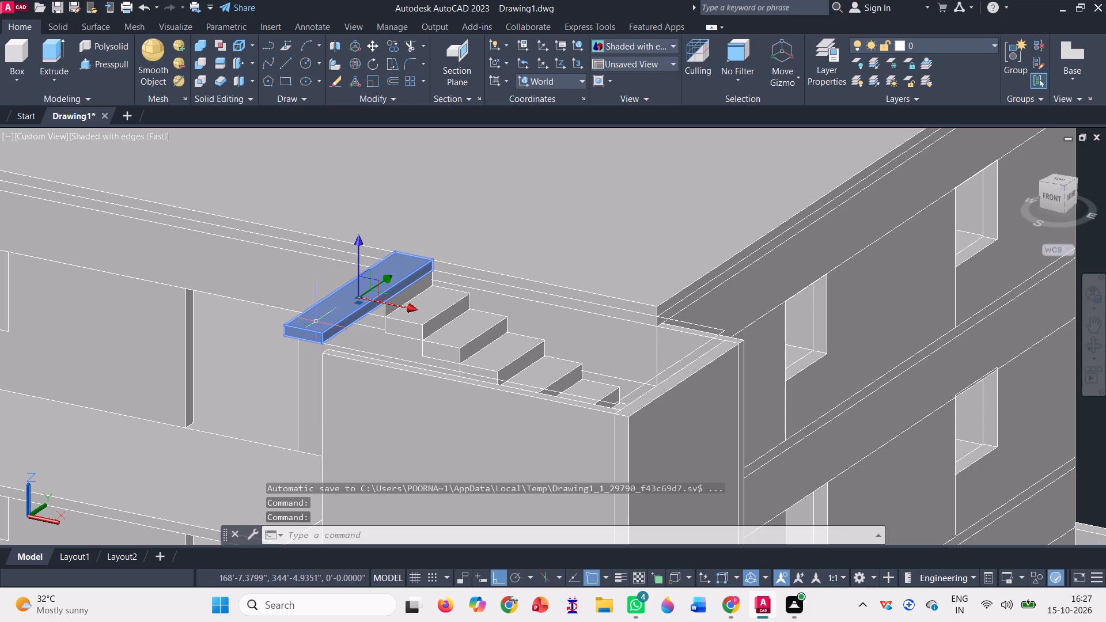
key(Delete)
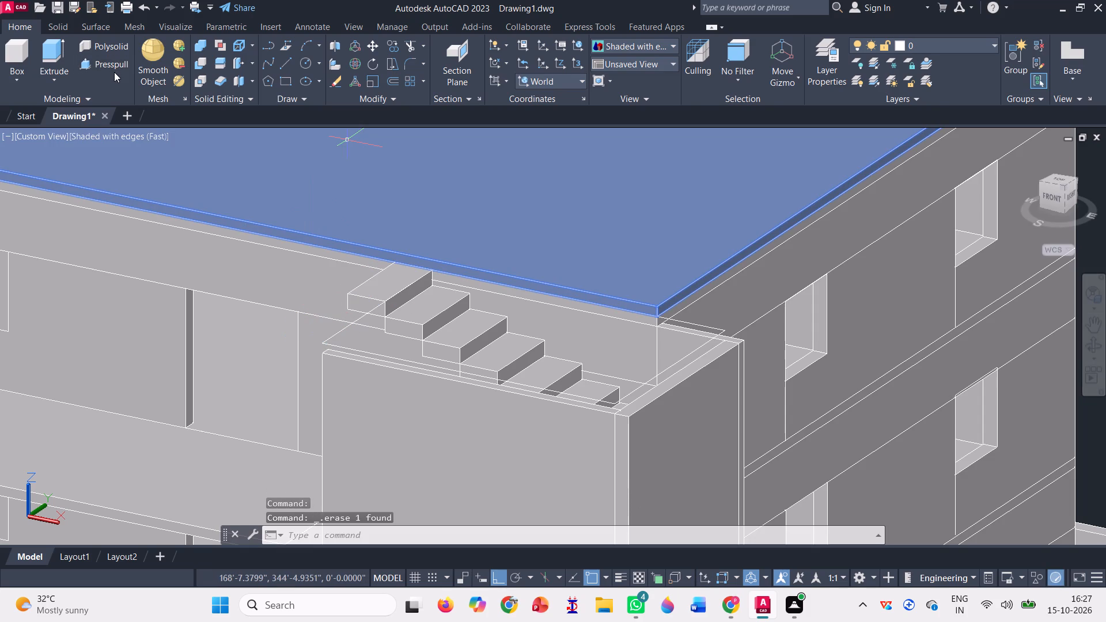
Presspull the main roof slab's stair-side edge face outward to the midpoint of the lowest projecting floor slab's outer edge.
click(116, 64)
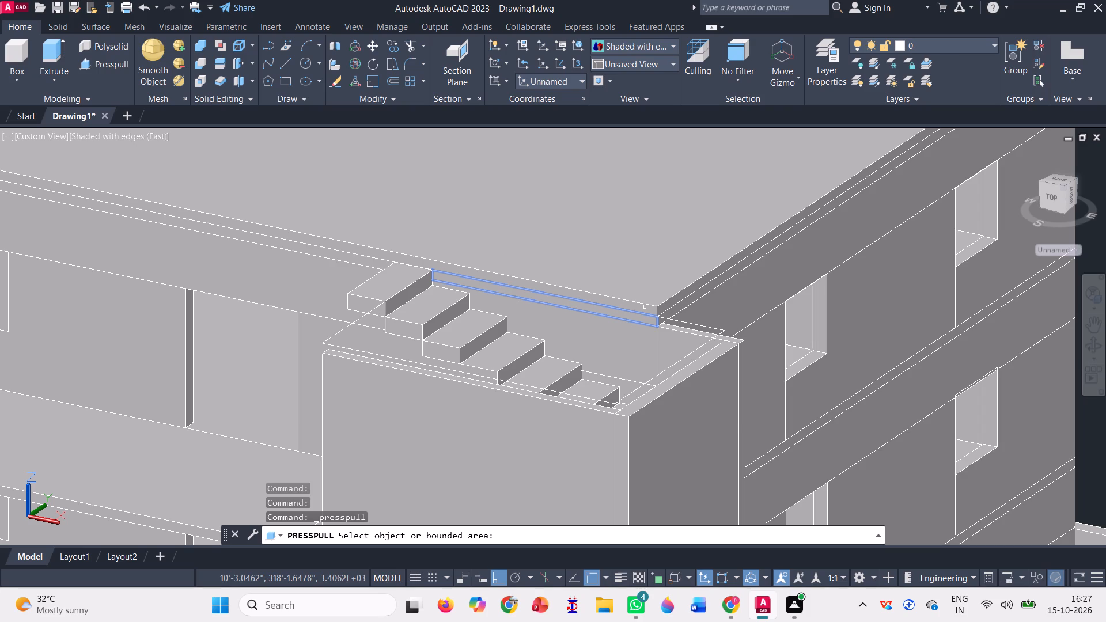
click(635, 306)
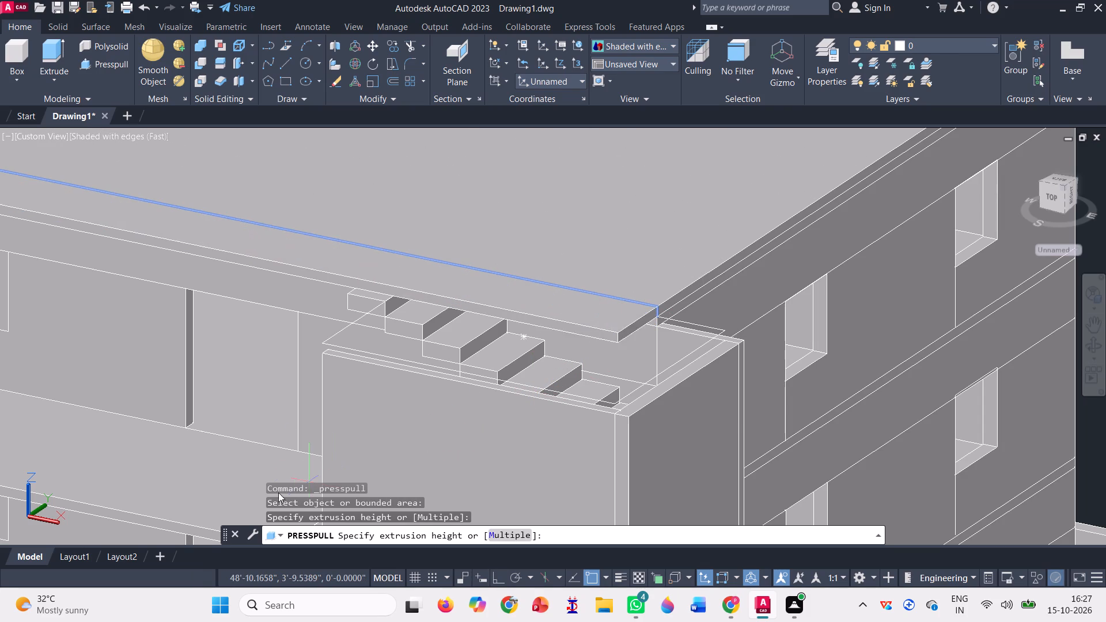
scroll(391, 379, down, 1)
scroll(483, 318, down, 3)
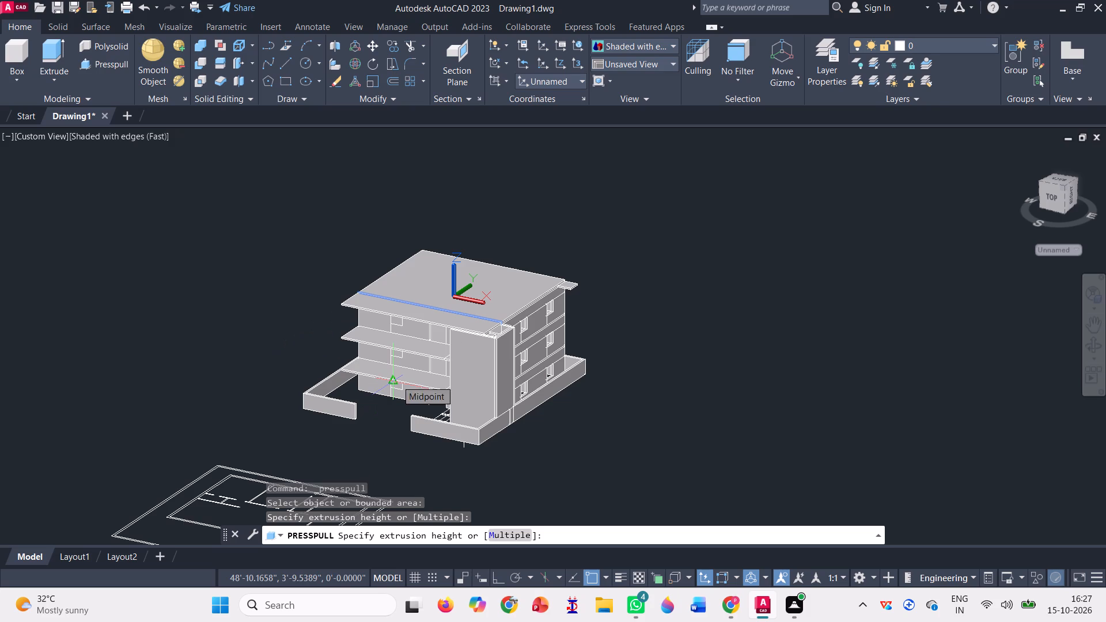
click(391, 378)
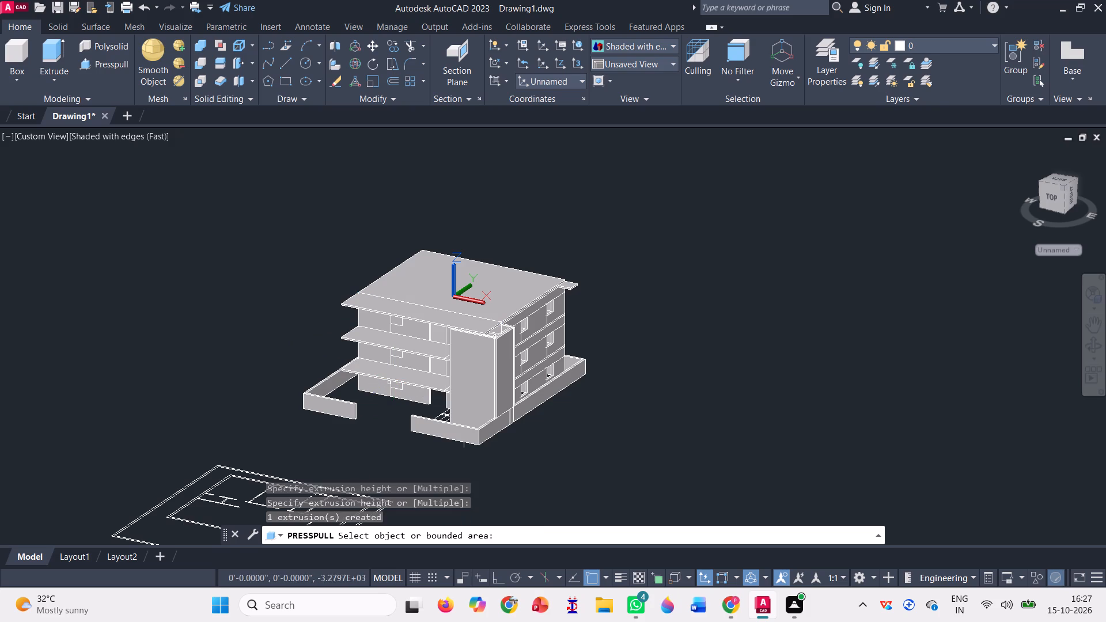
scroll(563, 306, up, 3)
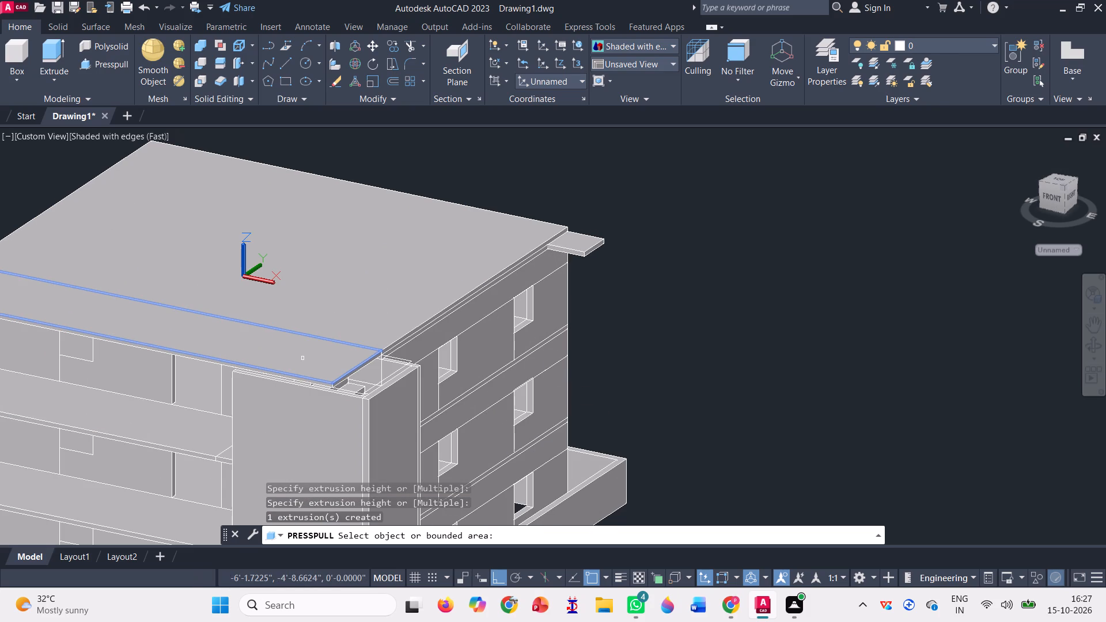
scroll(339, 384, up, 2)
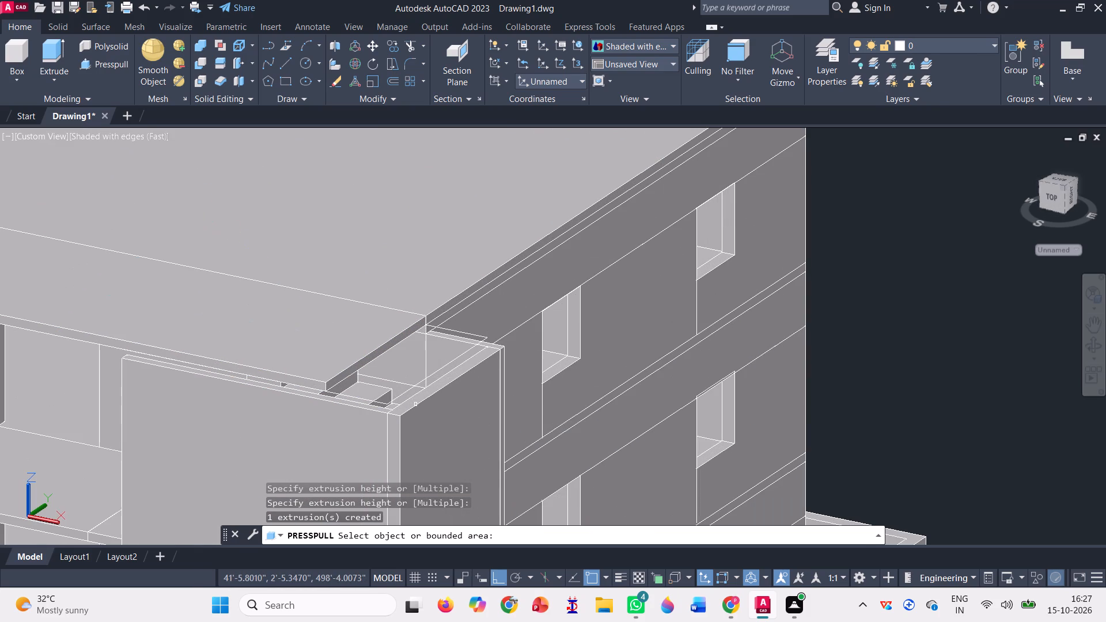
key(Escape)
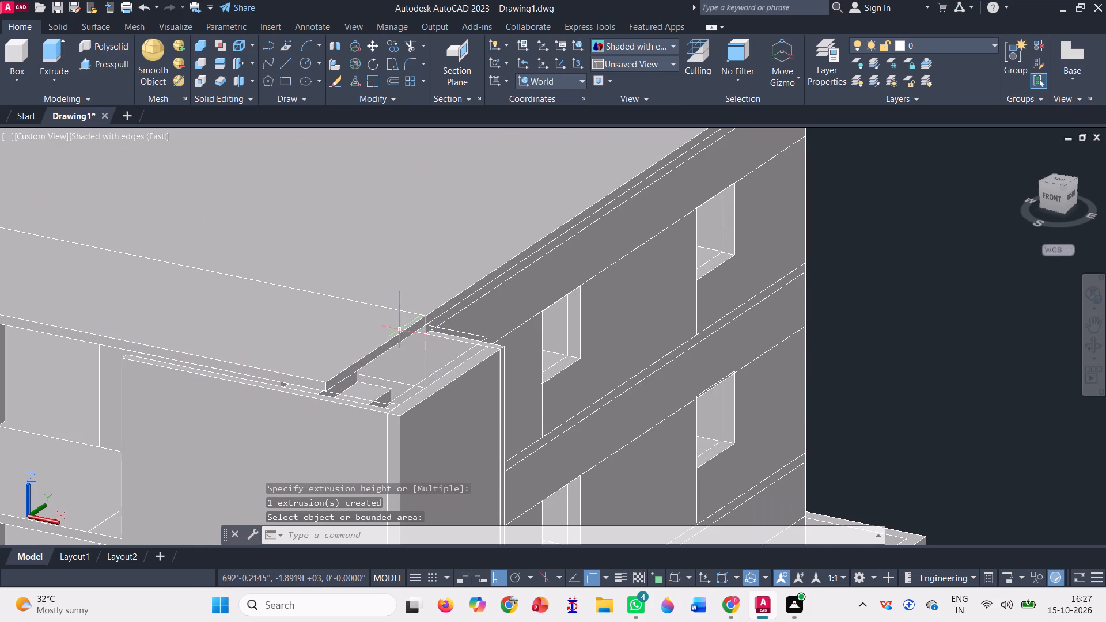
Move the stairwell rectangle straight up from the extended roof slab's bottom edge to its top edge.
click(479, 336)
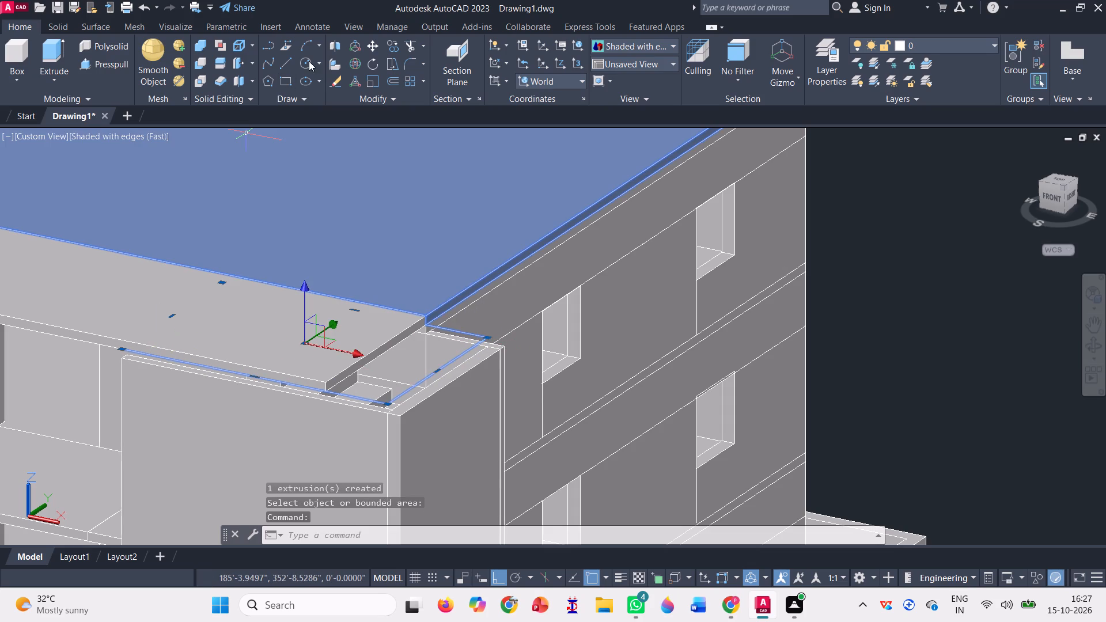
click(373, 43)
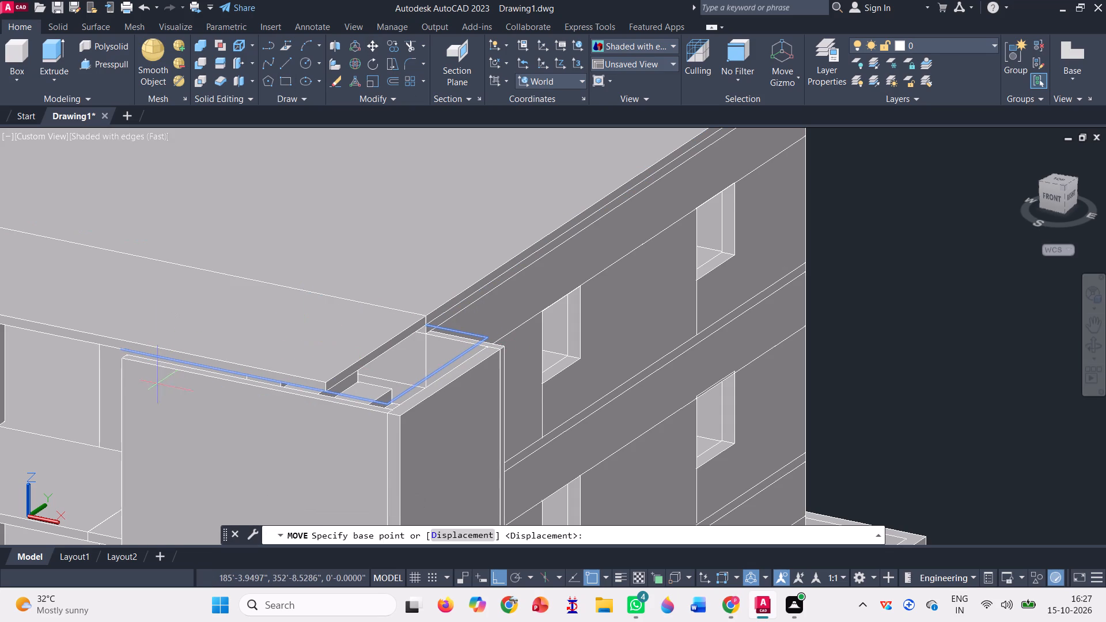
scroll(111, 346, up, 4)
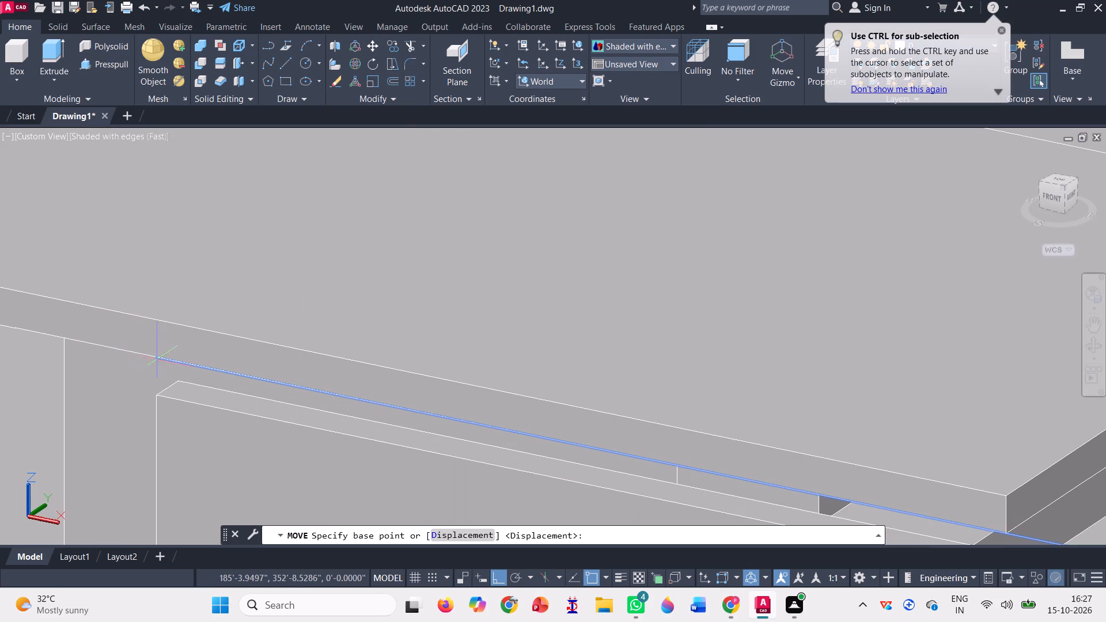
click(154, 356)
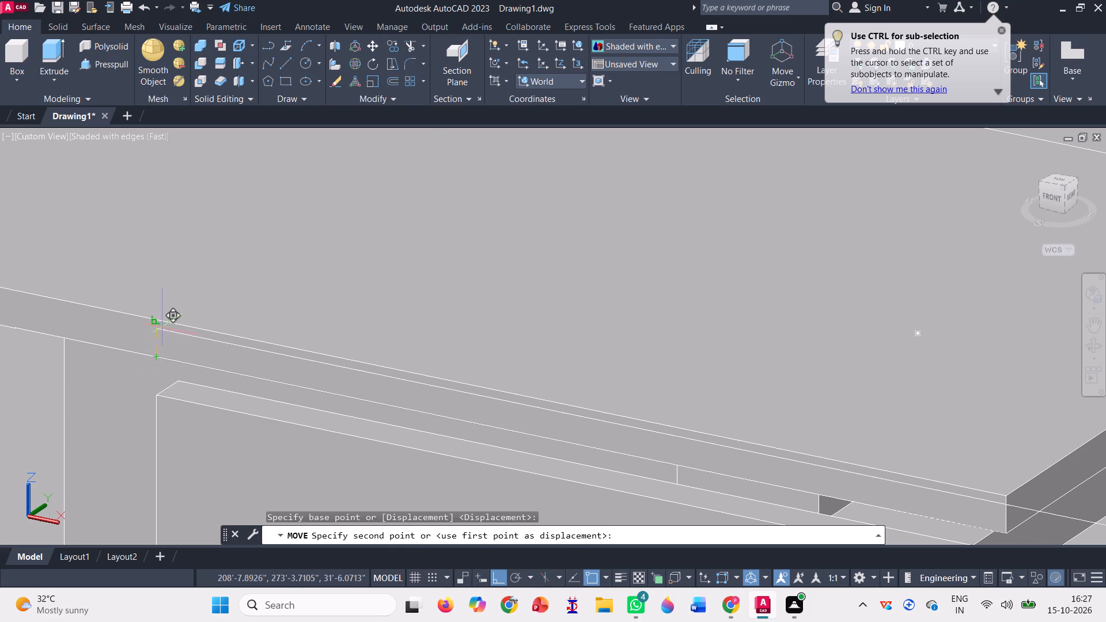
click(159, 314)
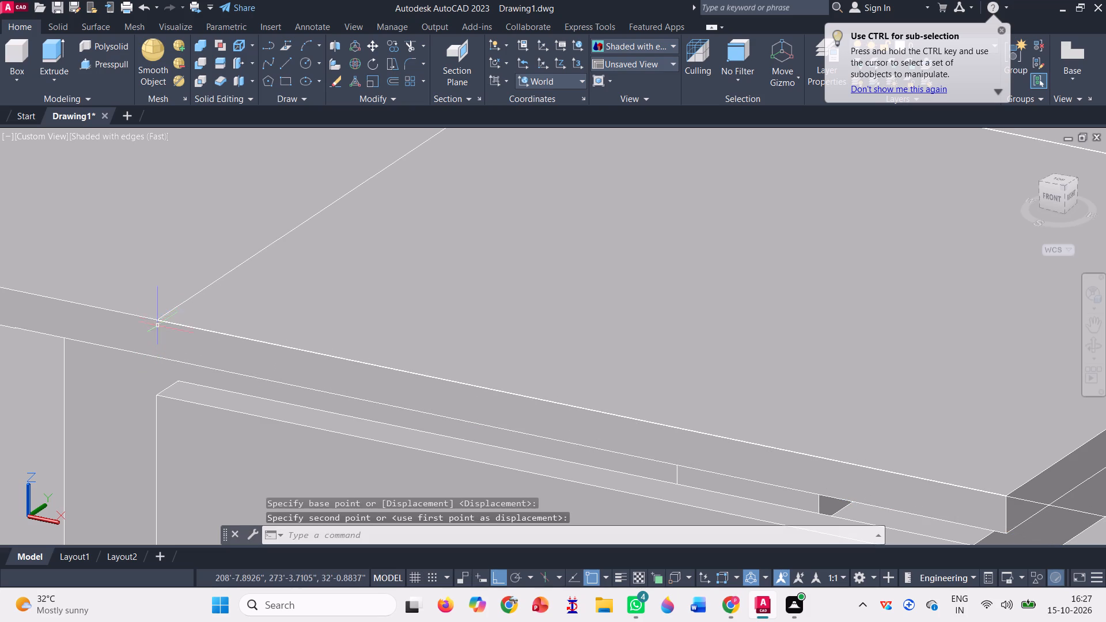
scroll(217, 326, down, 3)
scroll(449, 374, down, 1)
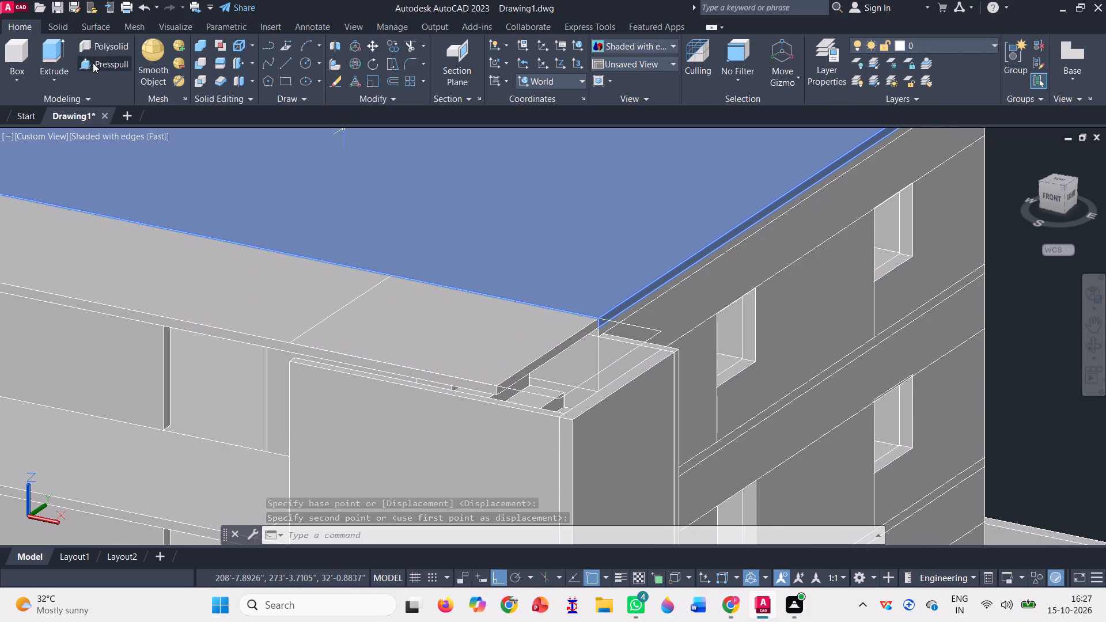
Presspull the roof extension's end face back past the stairwell rectangle to uncover the stairs.
click(93, 62)
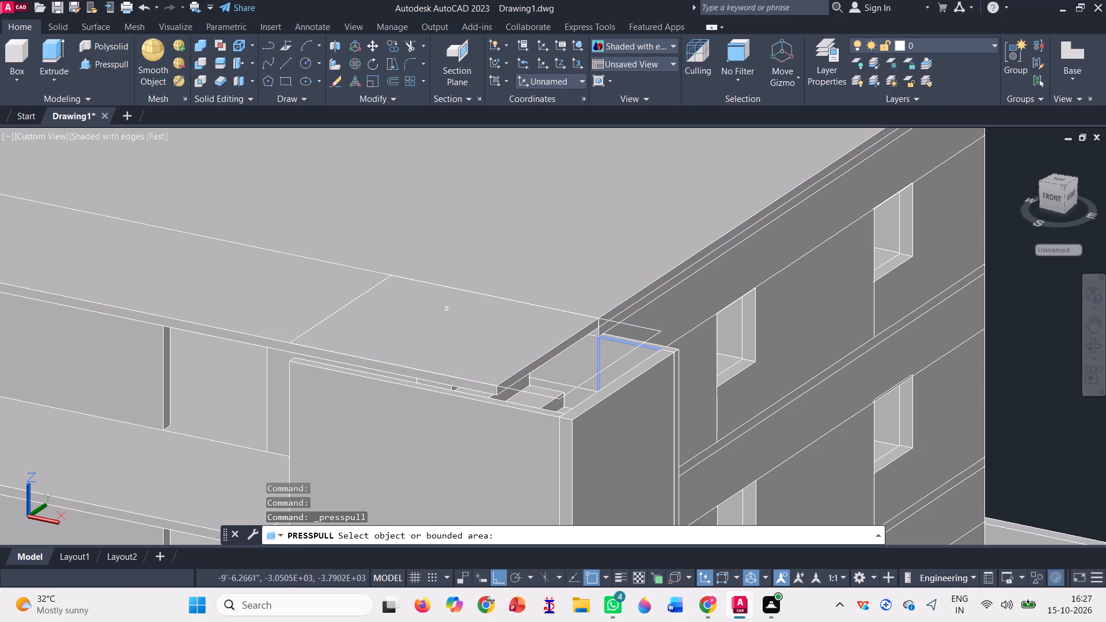
scroll(549, 376, up, 3)
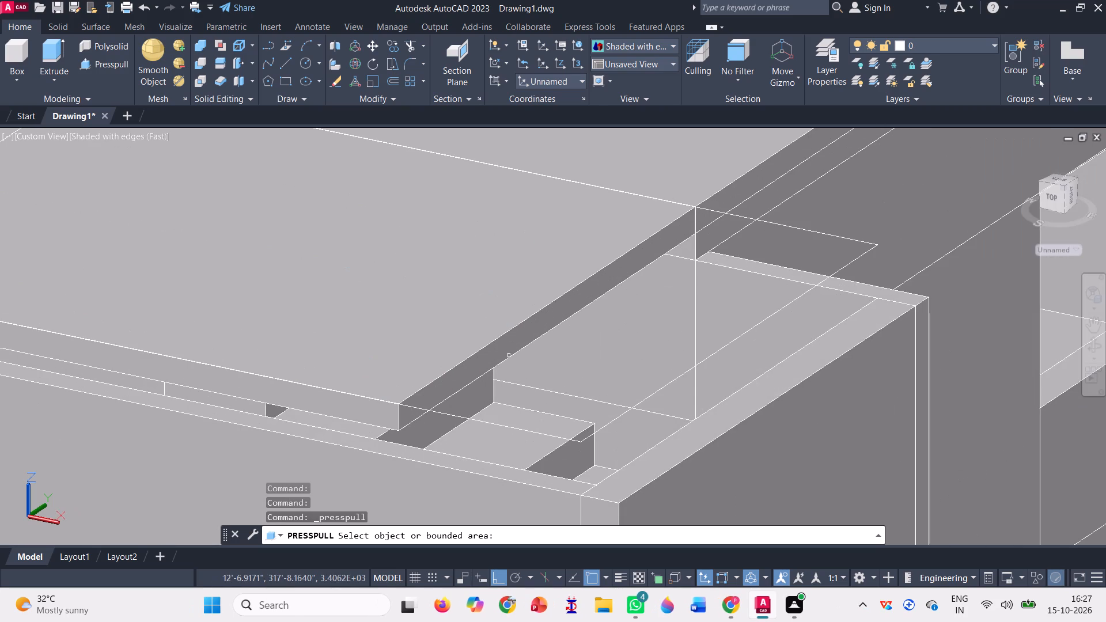
click(499, 348)
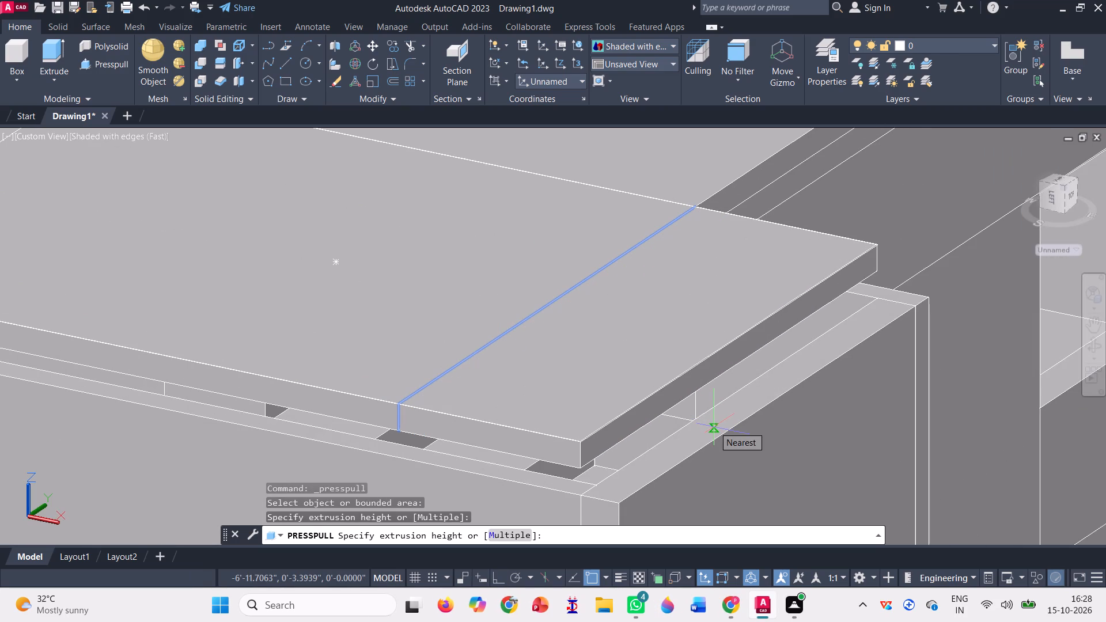
click(760, 470)
scroll(765, 427, down, 2)
scroll(718, 409, down, 1)
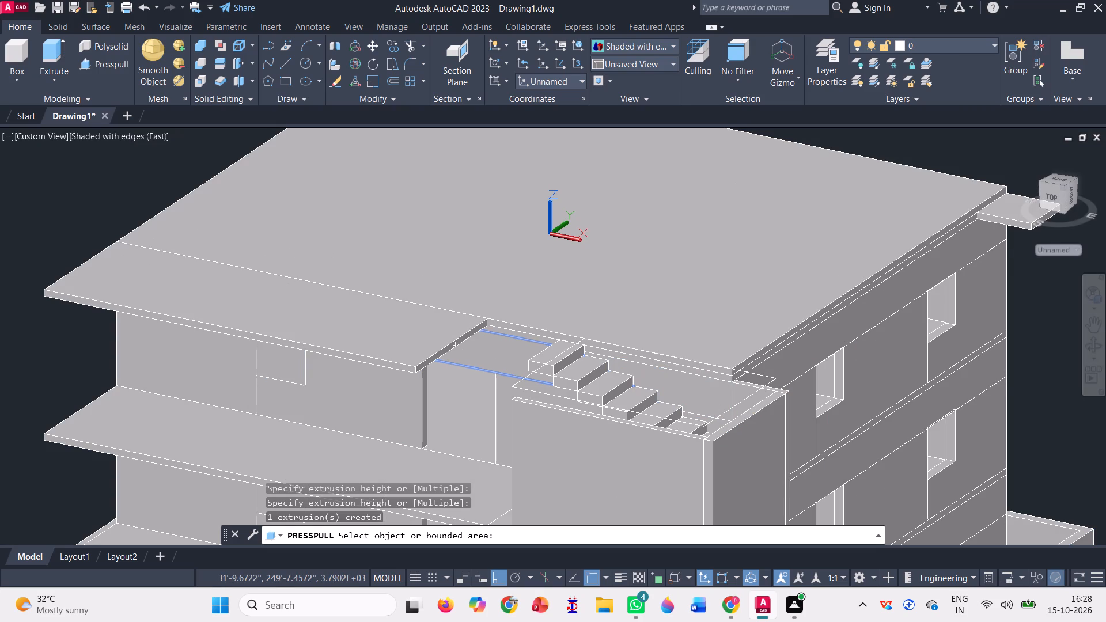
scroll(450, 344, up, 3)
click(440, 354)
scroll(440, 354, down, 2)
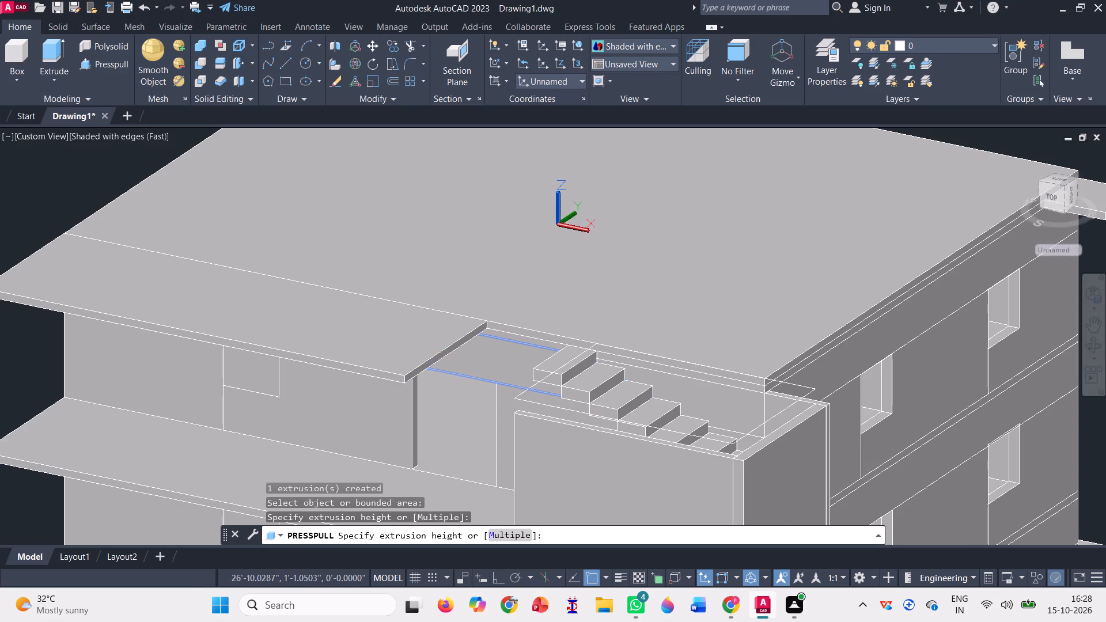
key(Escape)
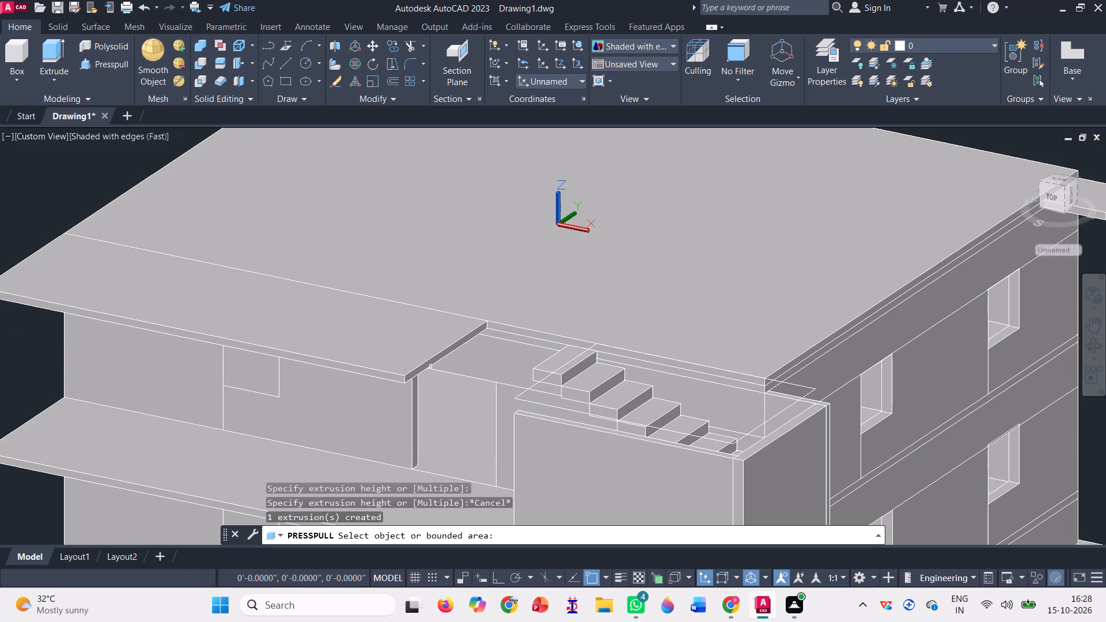
Presspull the roof extension's end face forward to the stairwell rectangle's nearest corner on the main roof slab's edge.
scroll(464, 347, up, 6)
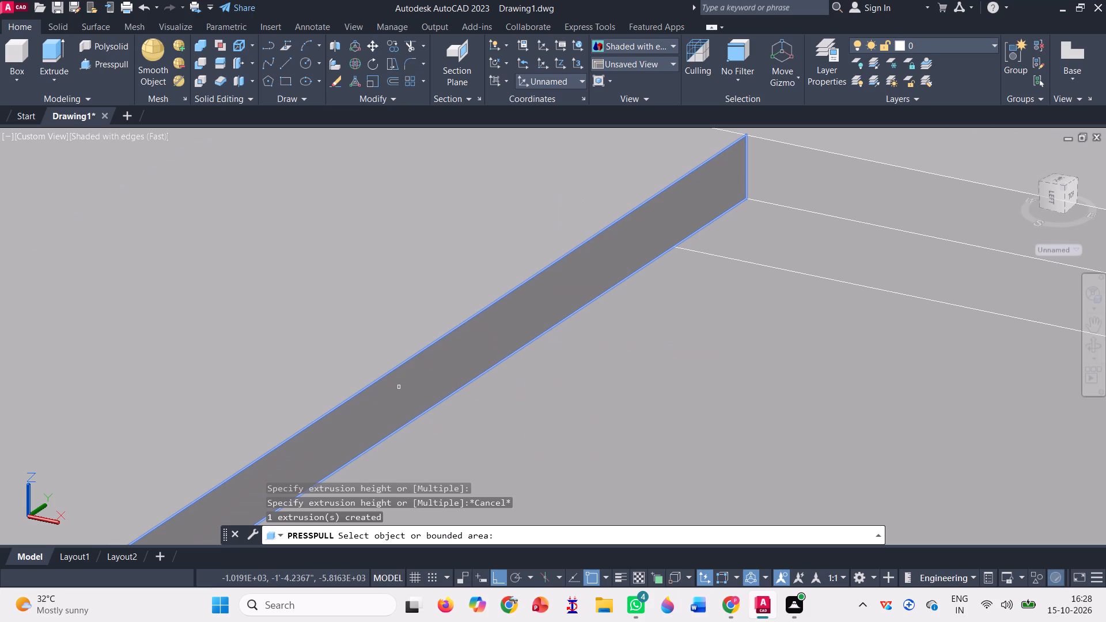
click(399, 386)
scroll(384, 337, down, 5)
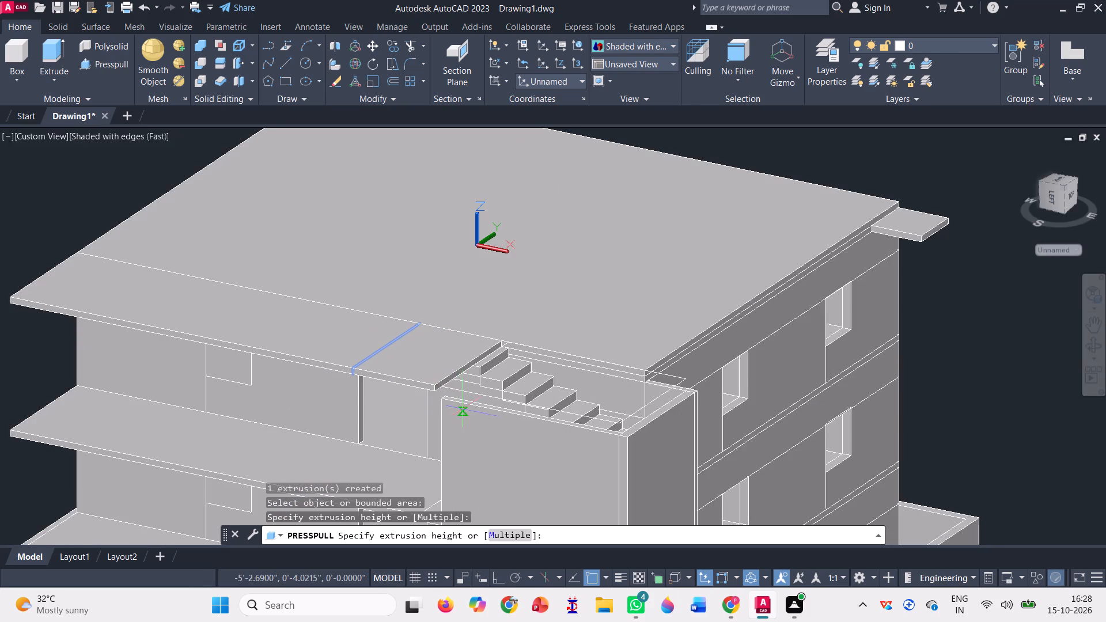
scroll(463, 408, up, 3)
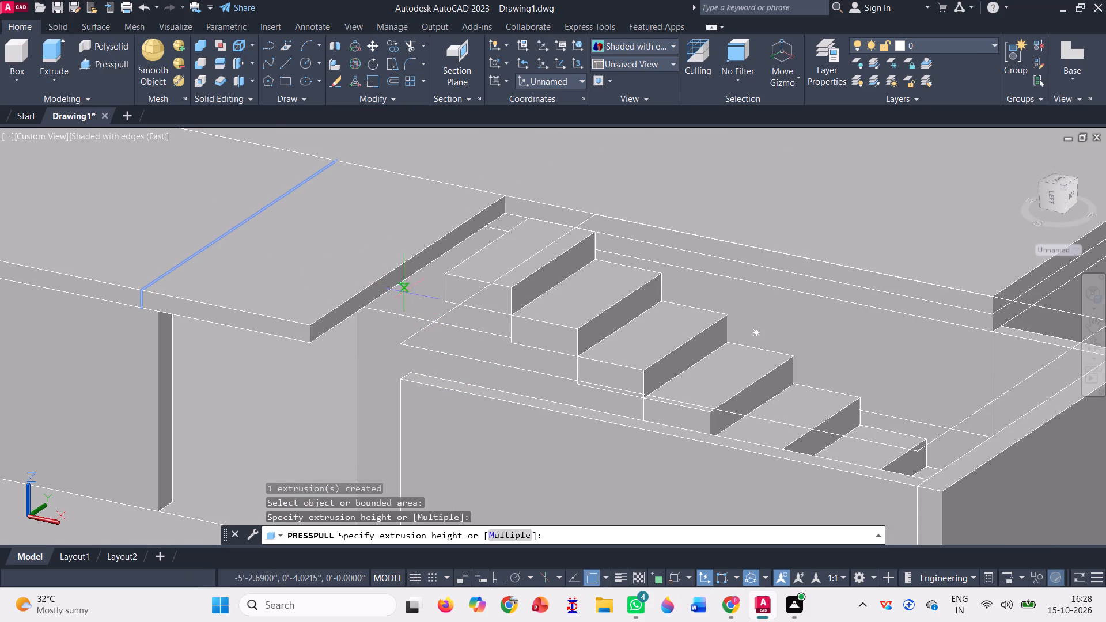
scroll(546, 196, up, 3)
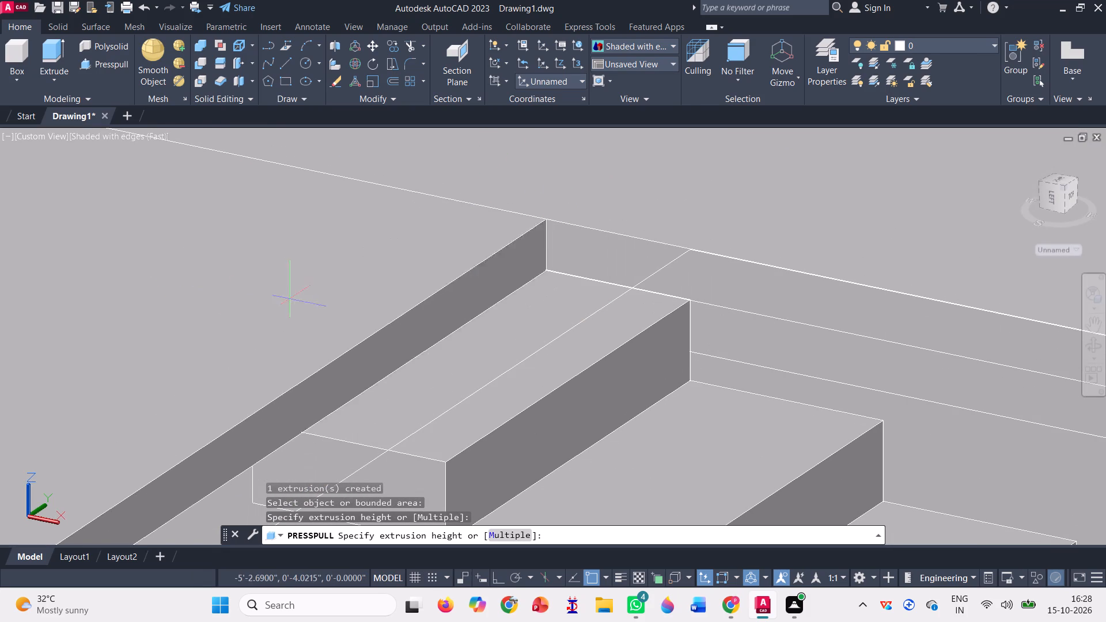
scroll(543, 262, down, 2)
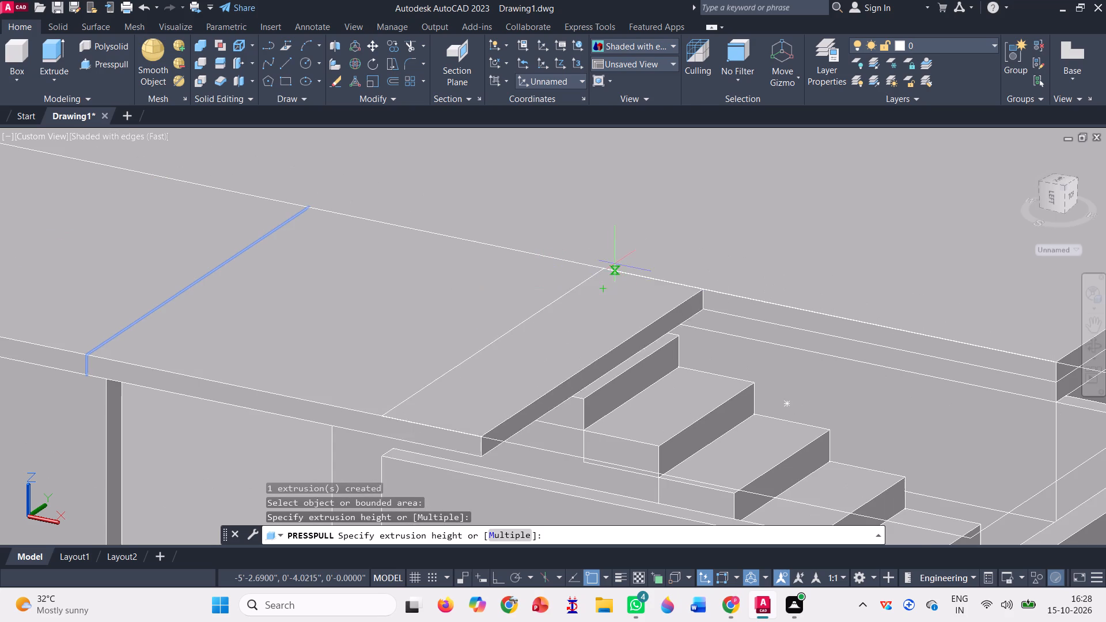
scroll(609, 257, up, 2)
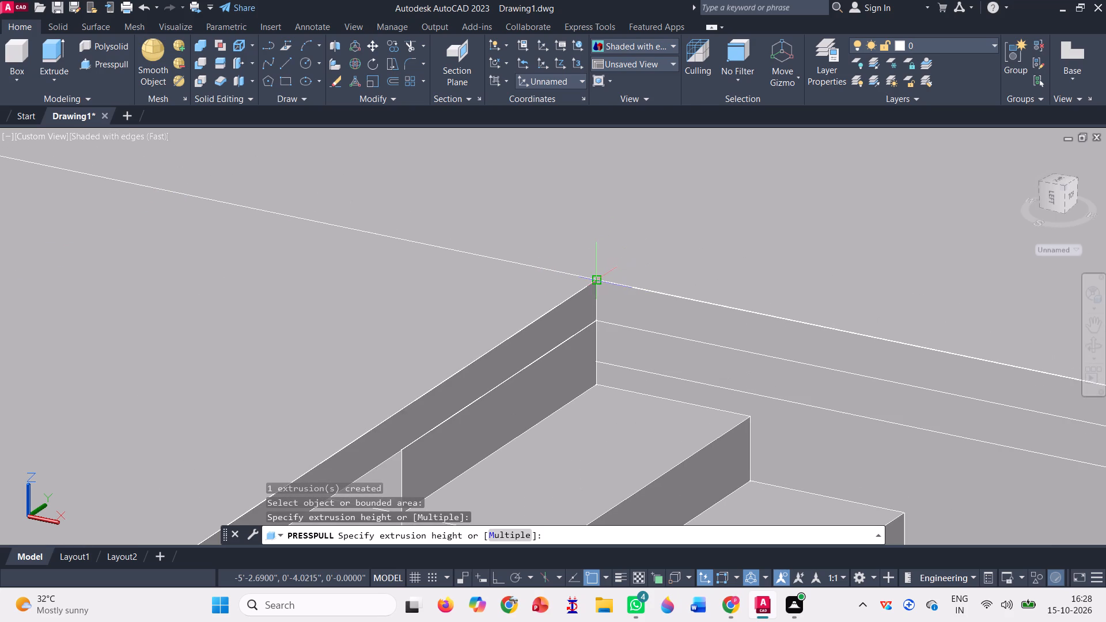
click(594, 278)
scroll(594, 274, down, 2)
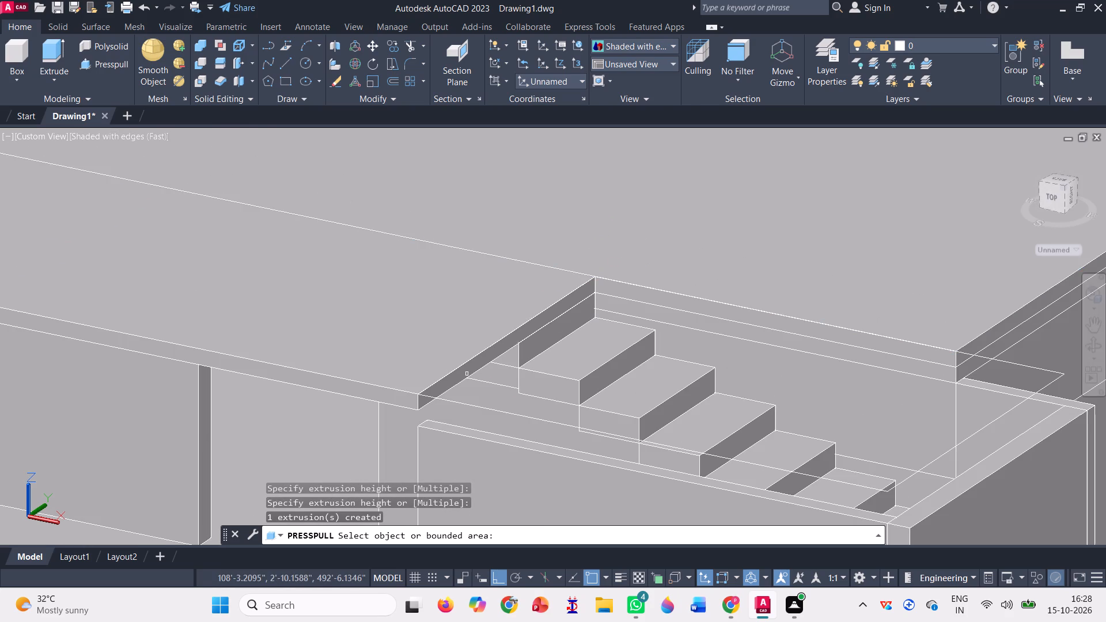
scroll(478, 310, down, 3)
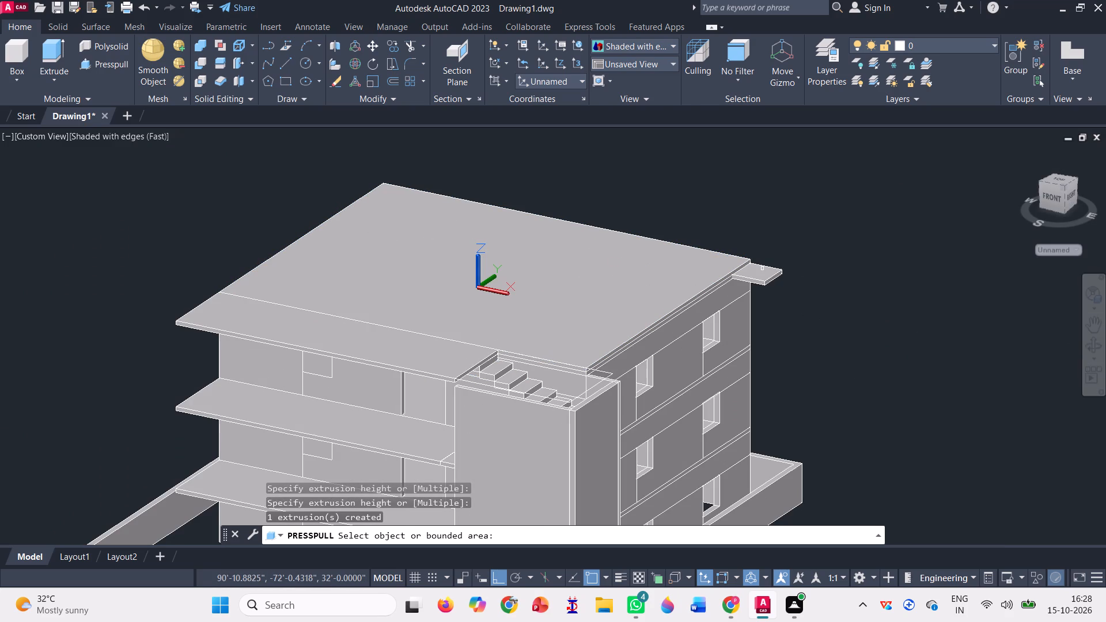
key(Escape)
Delete the small leftover slab projecting beyond the roof's far corner.
click(762, 268)
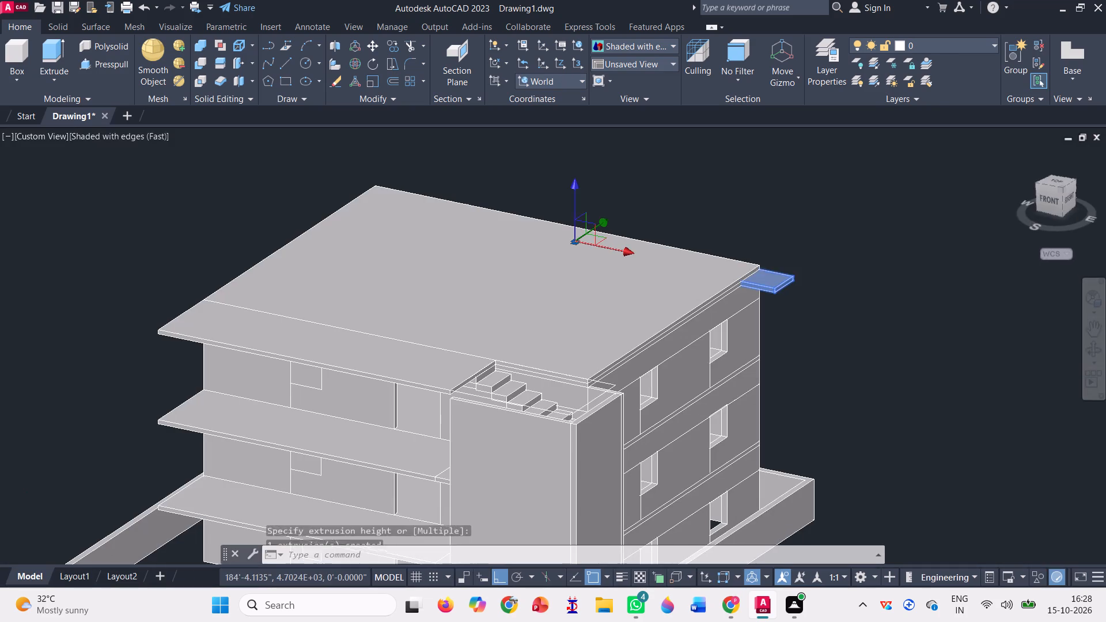
key(Delete)
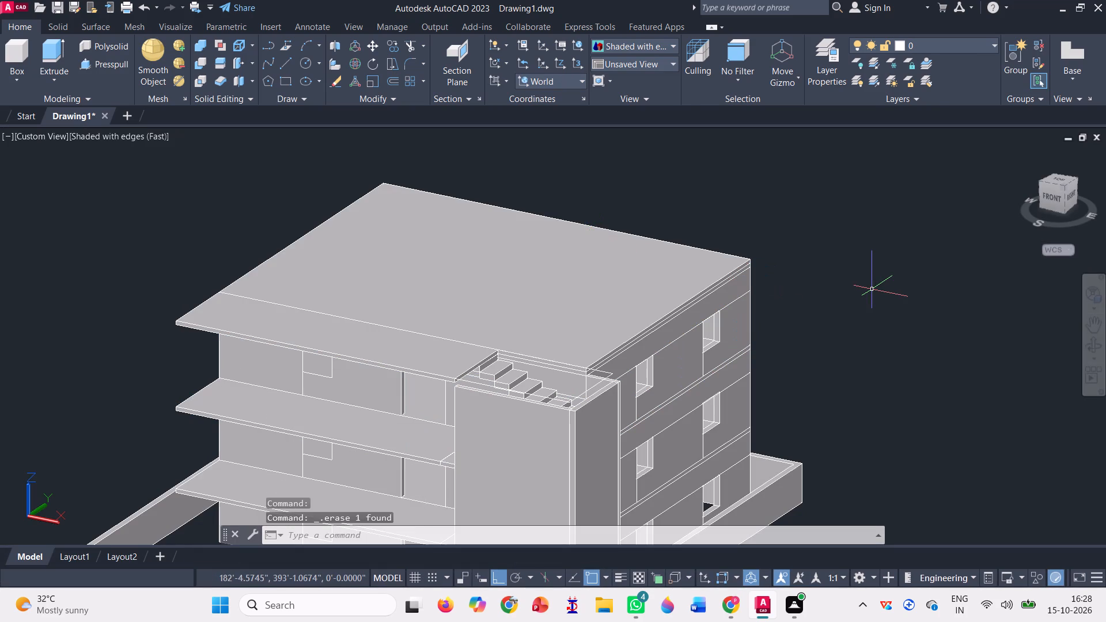
Lift the extra slab lying directly beneath the roof slab clear above the building and delete it.
click(1096, 340)
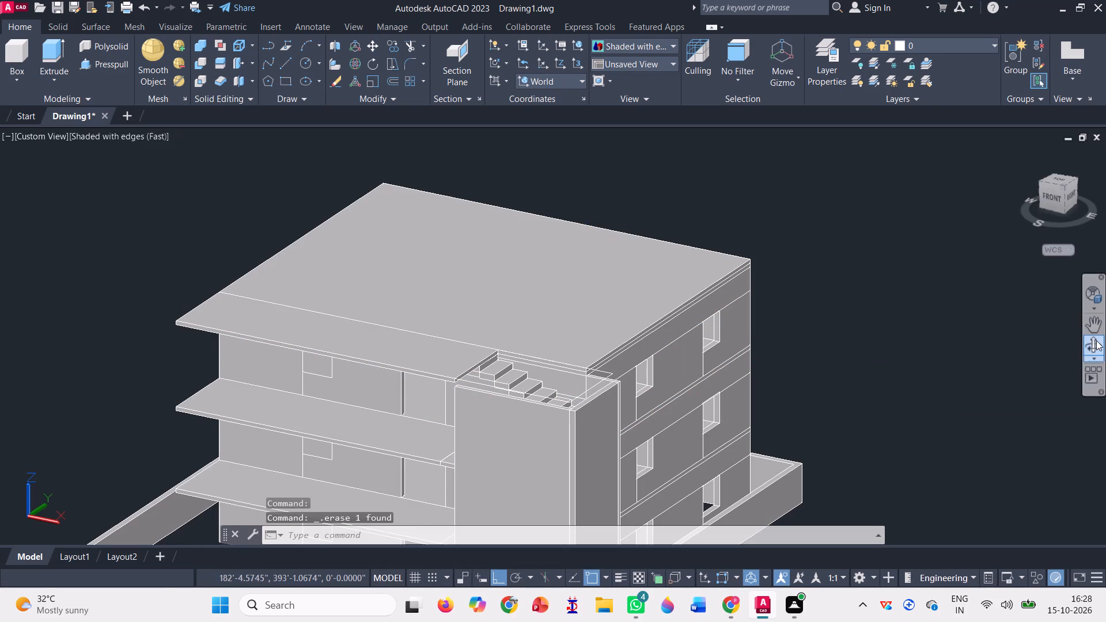
drag(907, 388, 872, 361)
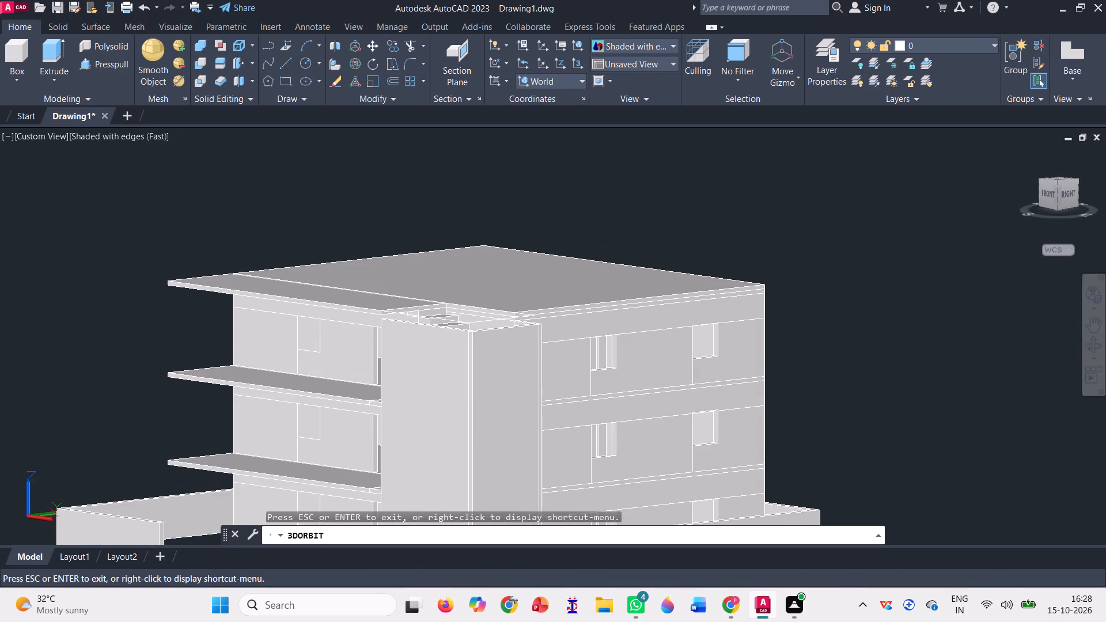
scroll(435, 304, up, 7)
key(Escape)
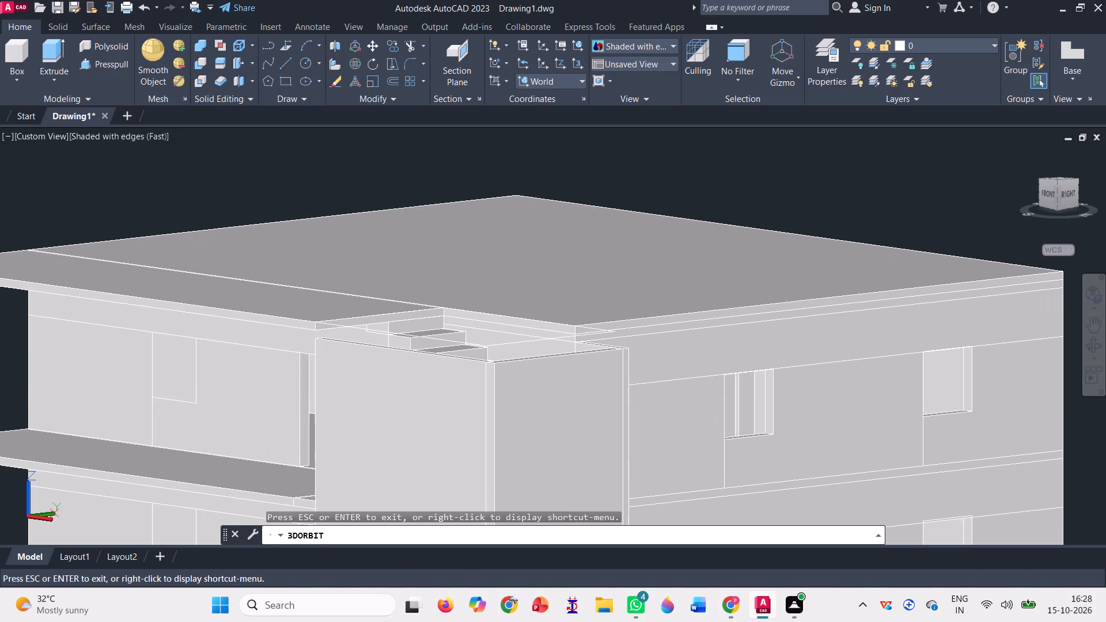
click(692, 328)
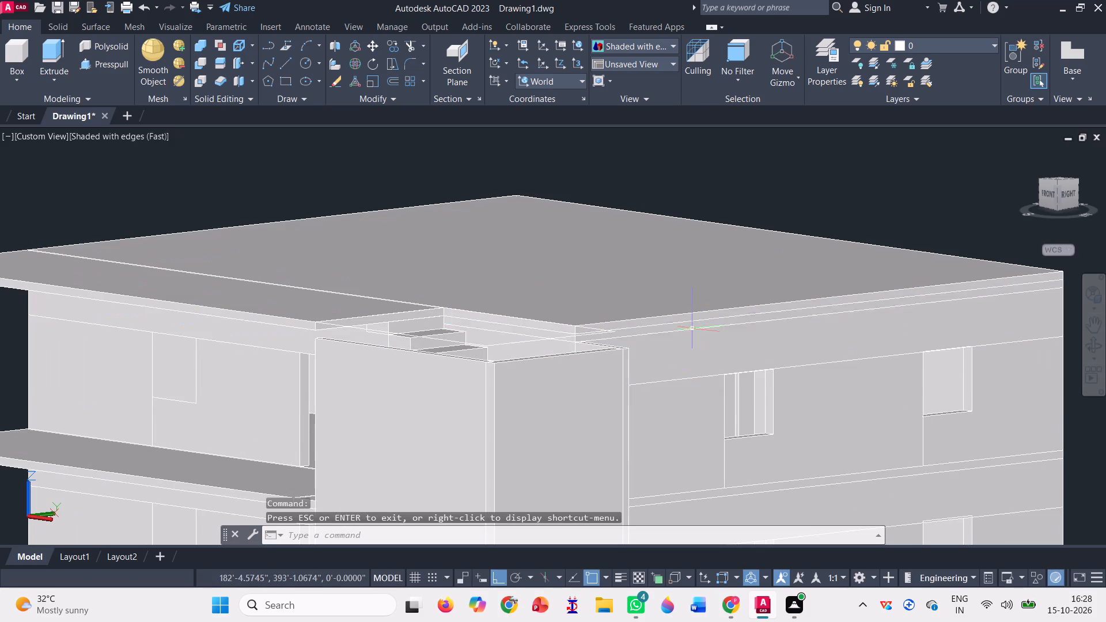
drag(543, 230, 546, 278)
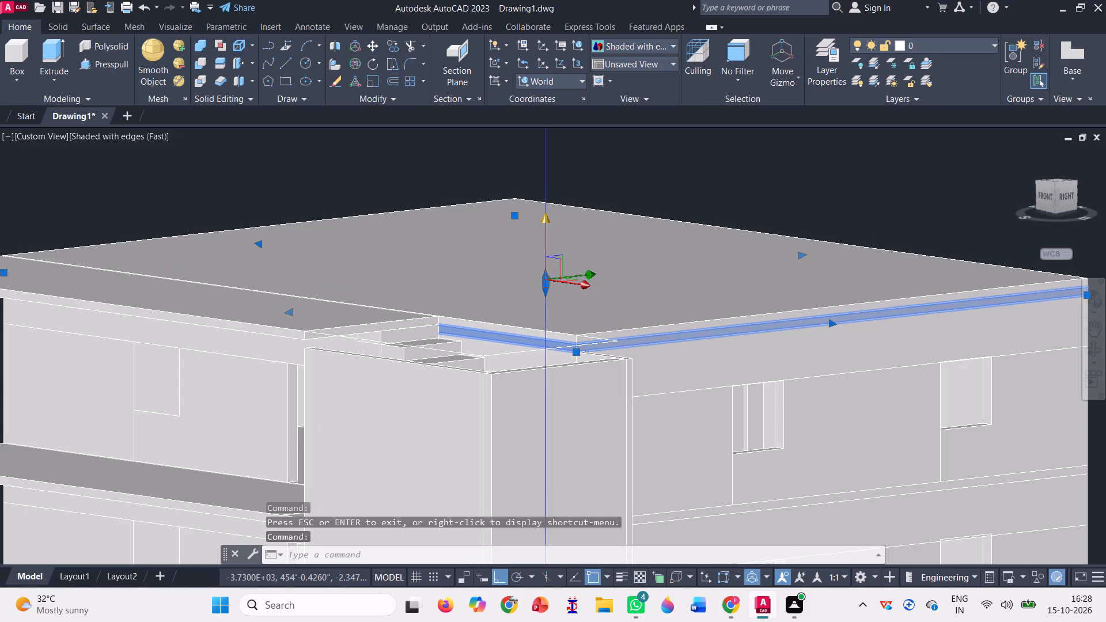
click(499, 191)
scroll(584, 348, down, 4)
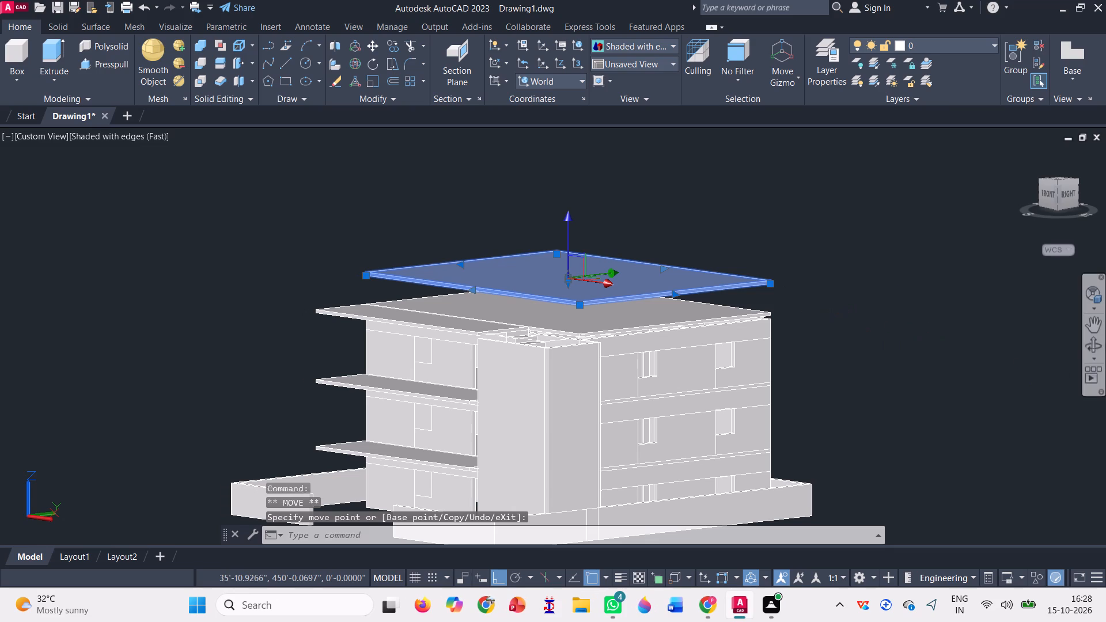
click(1093, 345)
drag(900, 397, 806, 415)
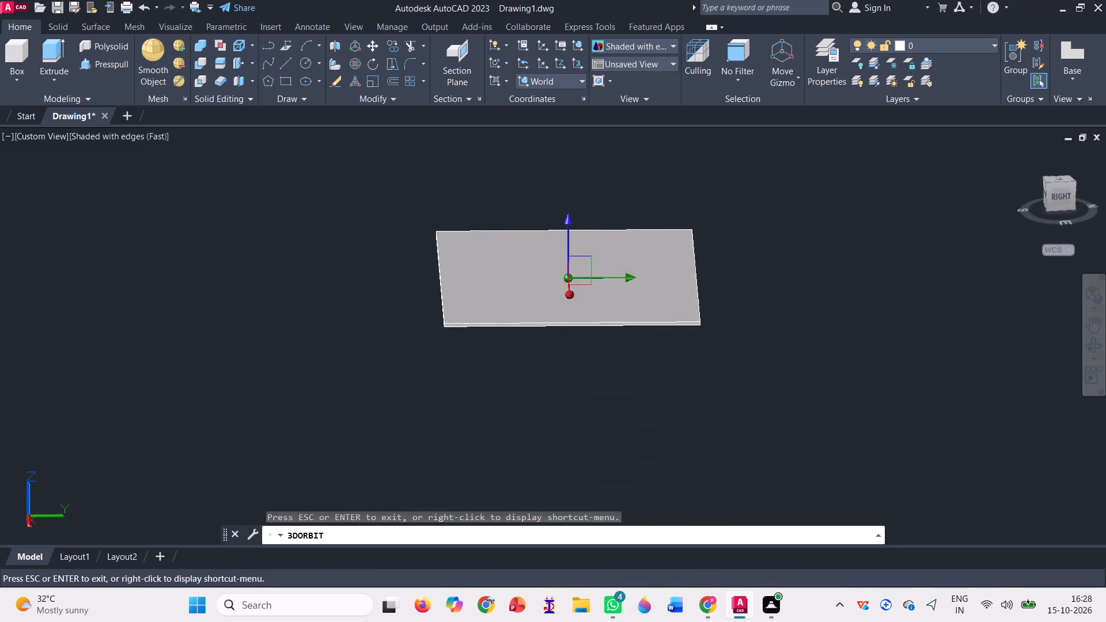
drag(806, 415, 764, 397)
key(Escape)
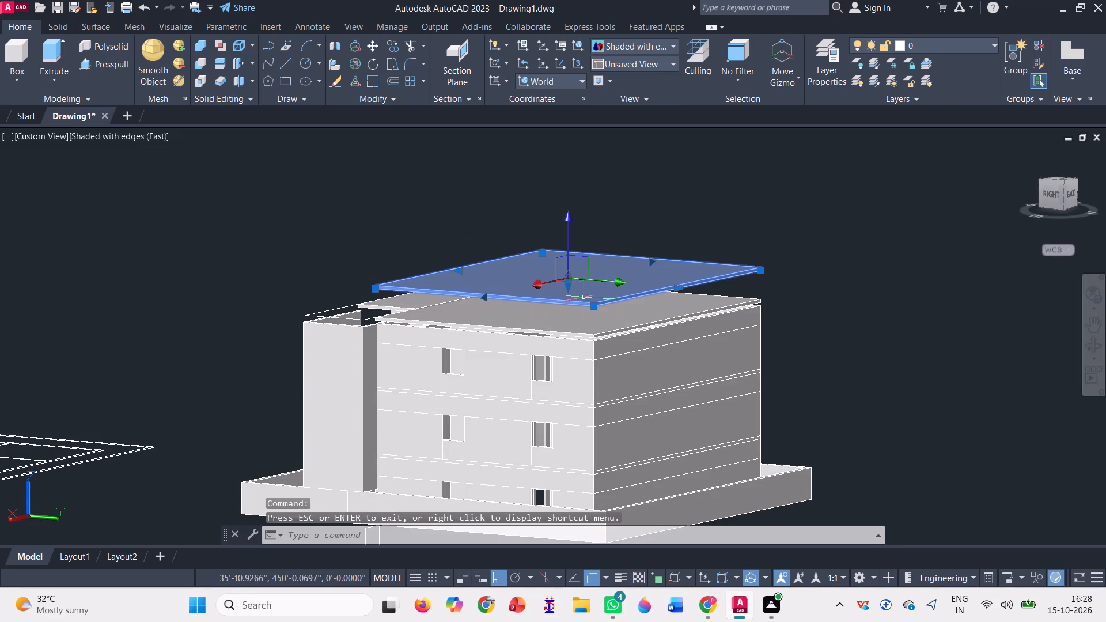
key(Delete)
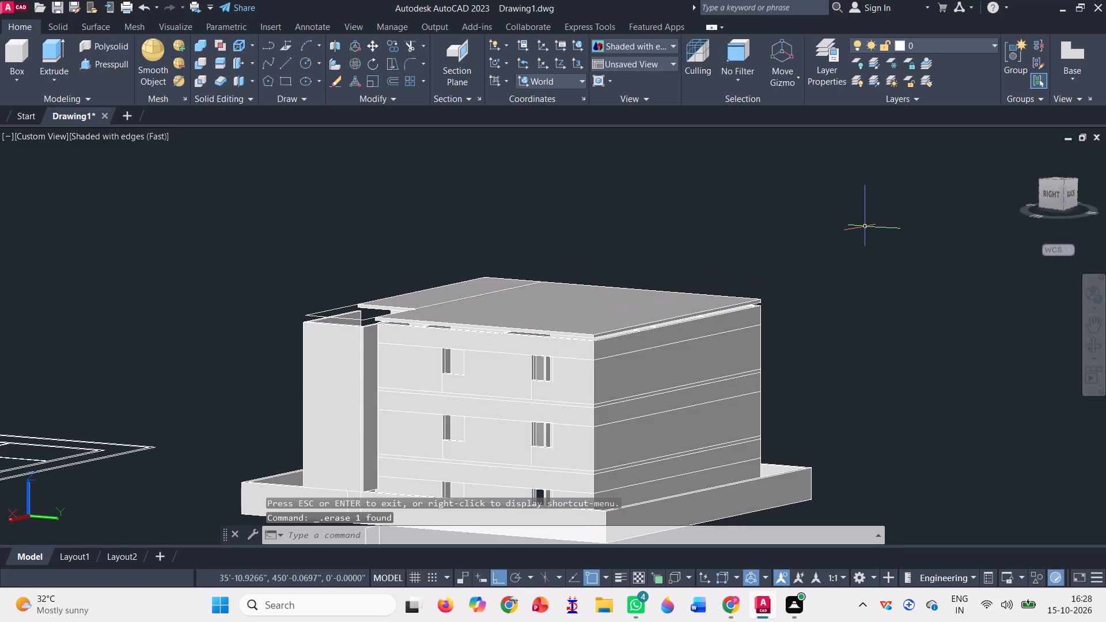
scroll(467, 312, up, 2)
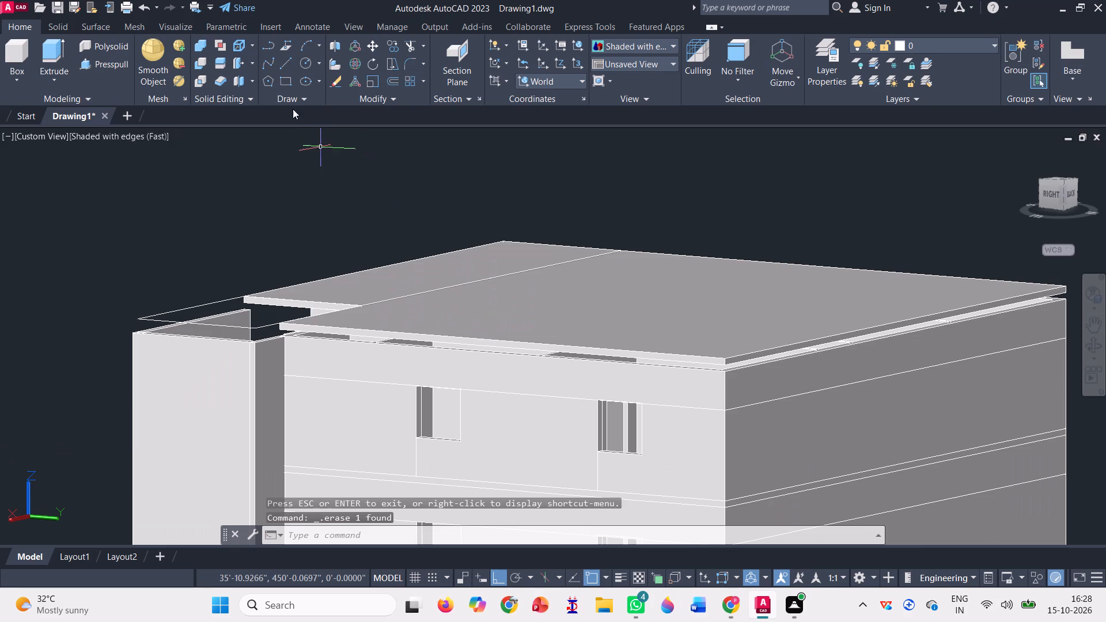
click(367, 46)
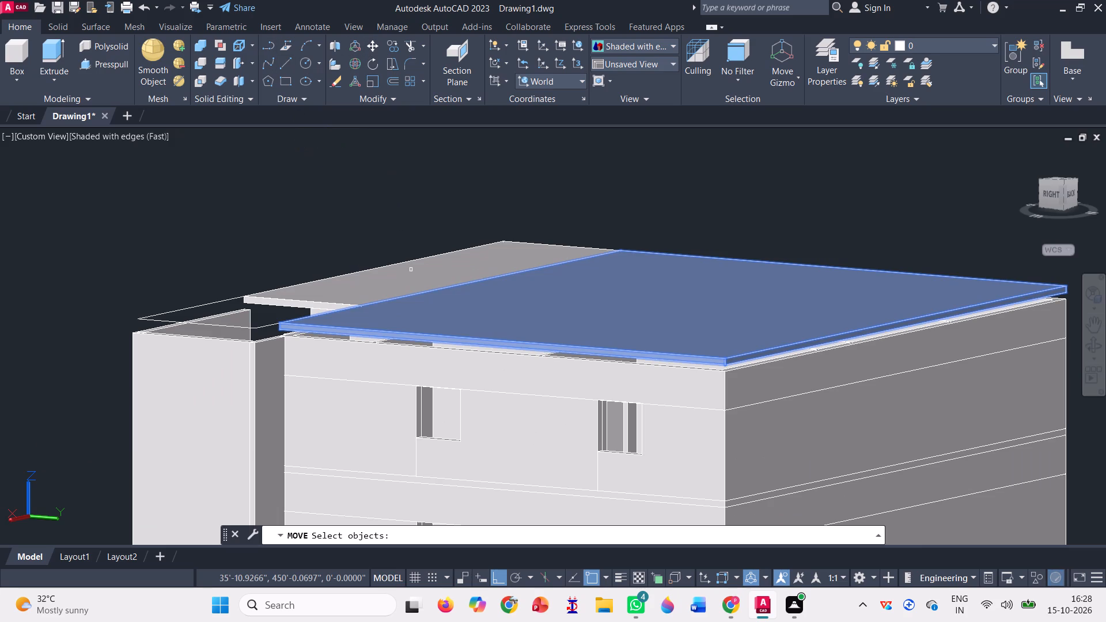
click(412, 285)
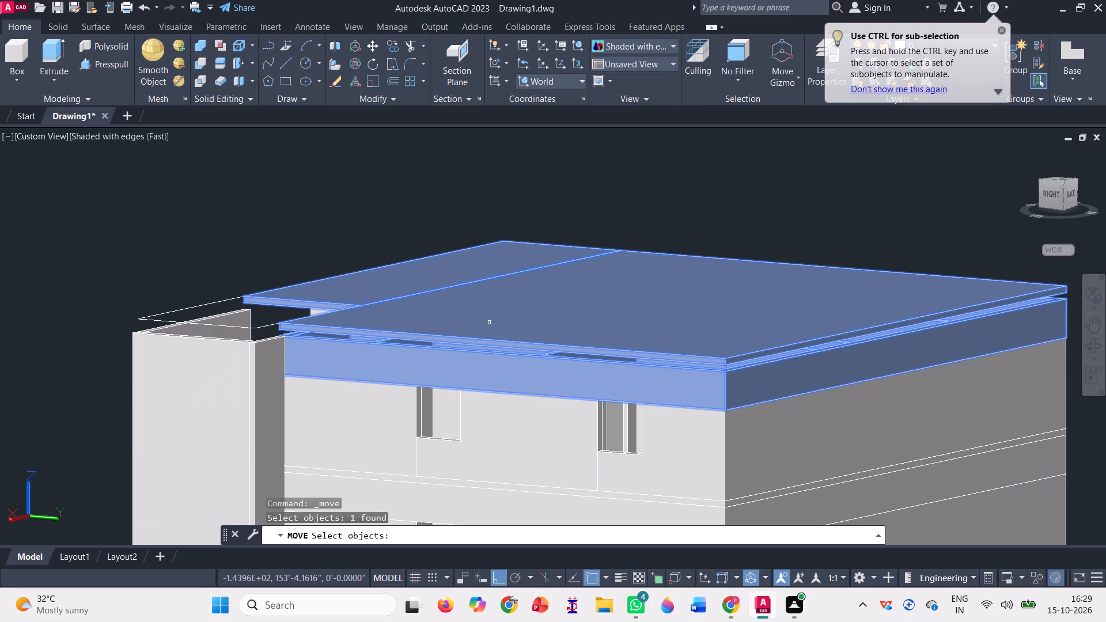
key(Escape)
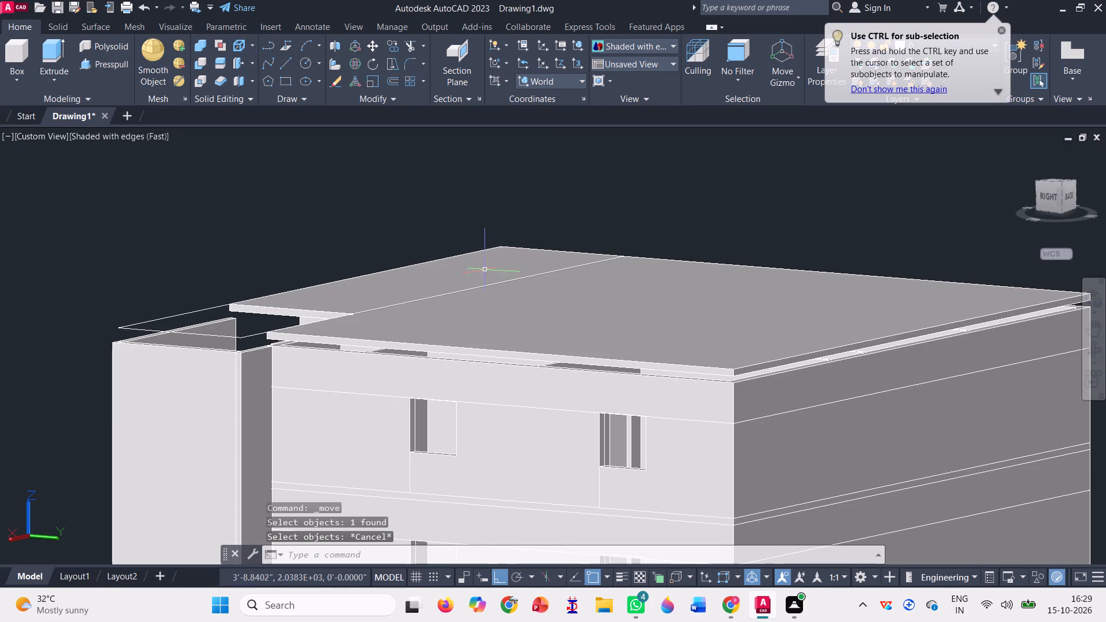
Examine the roof slab, its extension, the wall tops and the stairwell opening from several sides, above and below.
click(1093, 353)
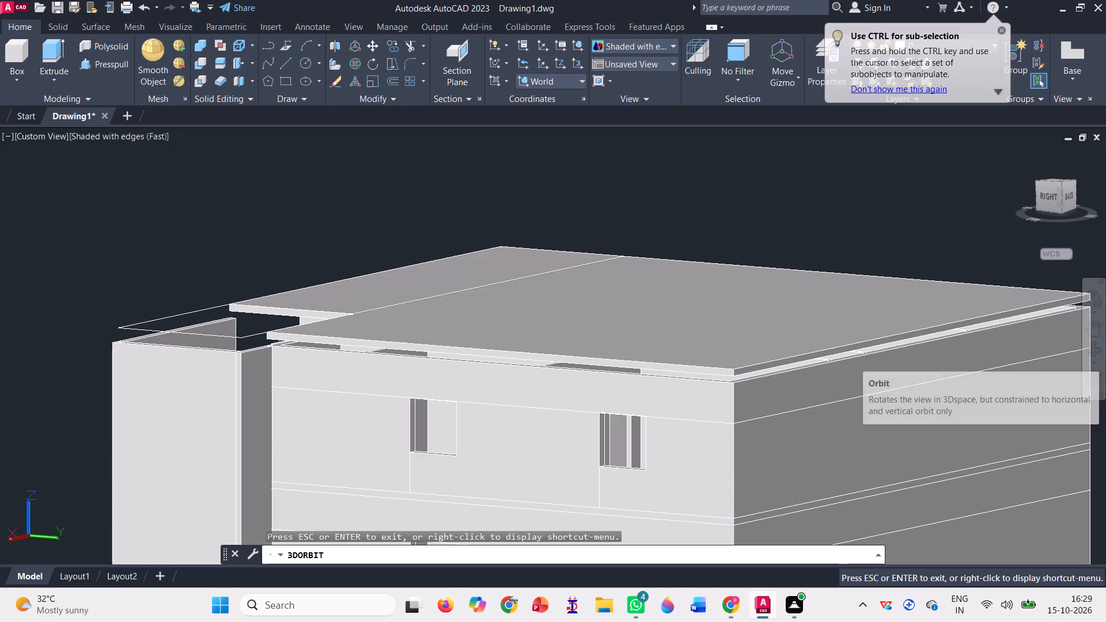
drag(231, 258, 442, 250)
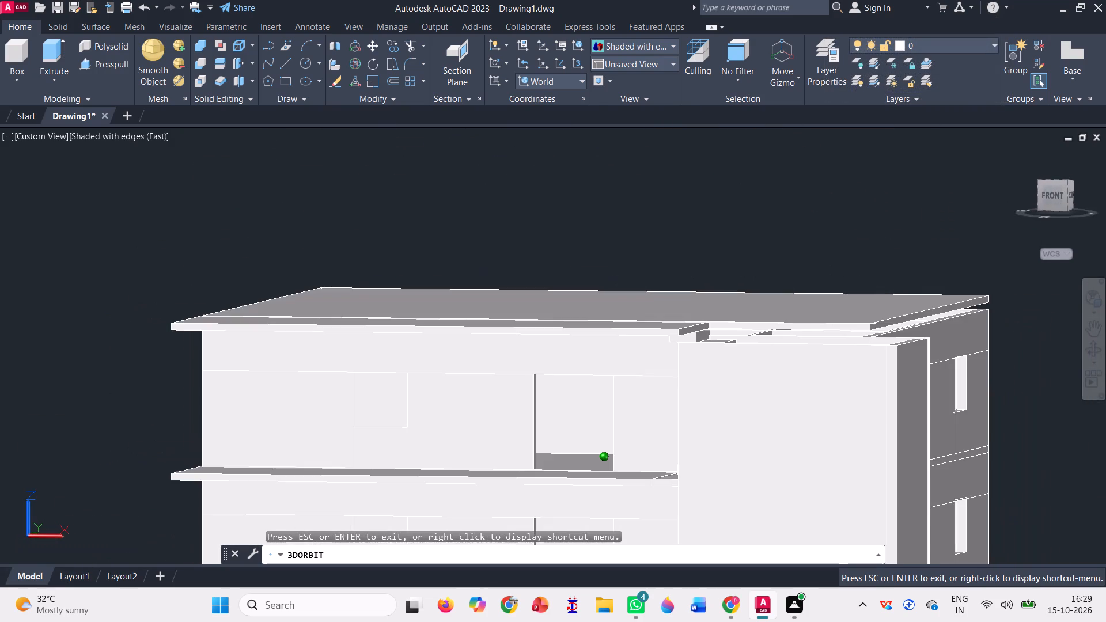
drag(442, 250, 369, 252)
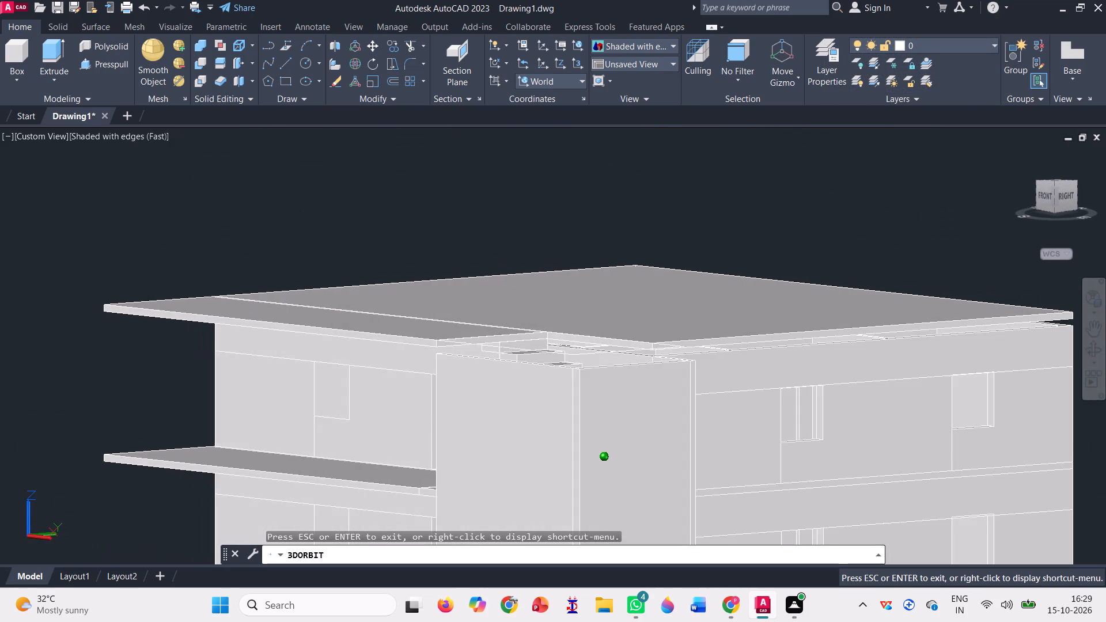
drag(369, 252, 357, 250)
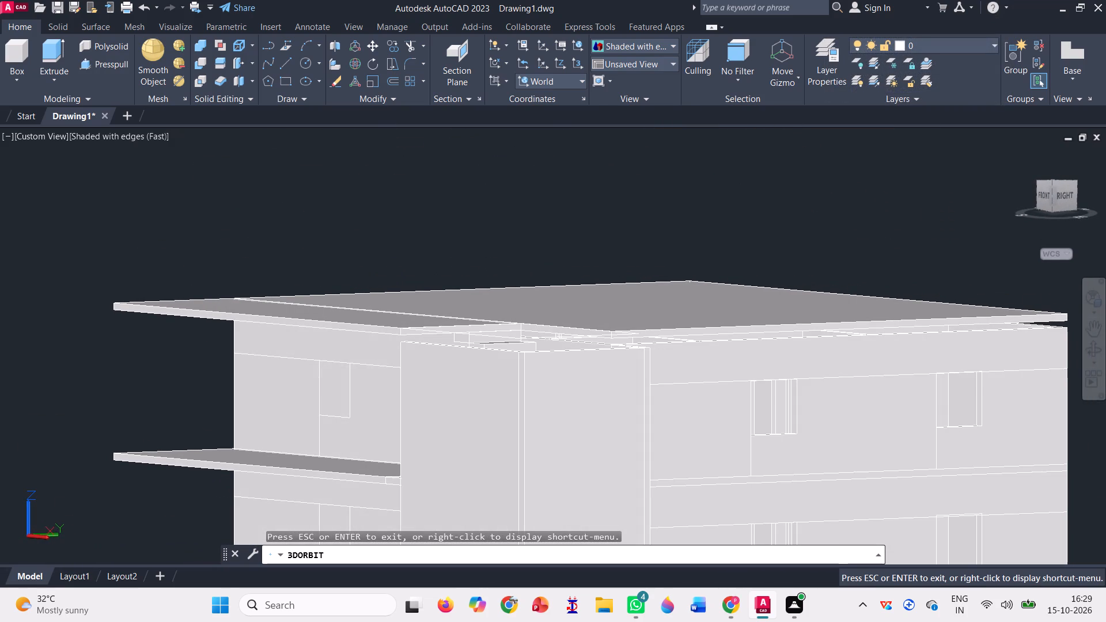
drag(291, 373, 451, 367)
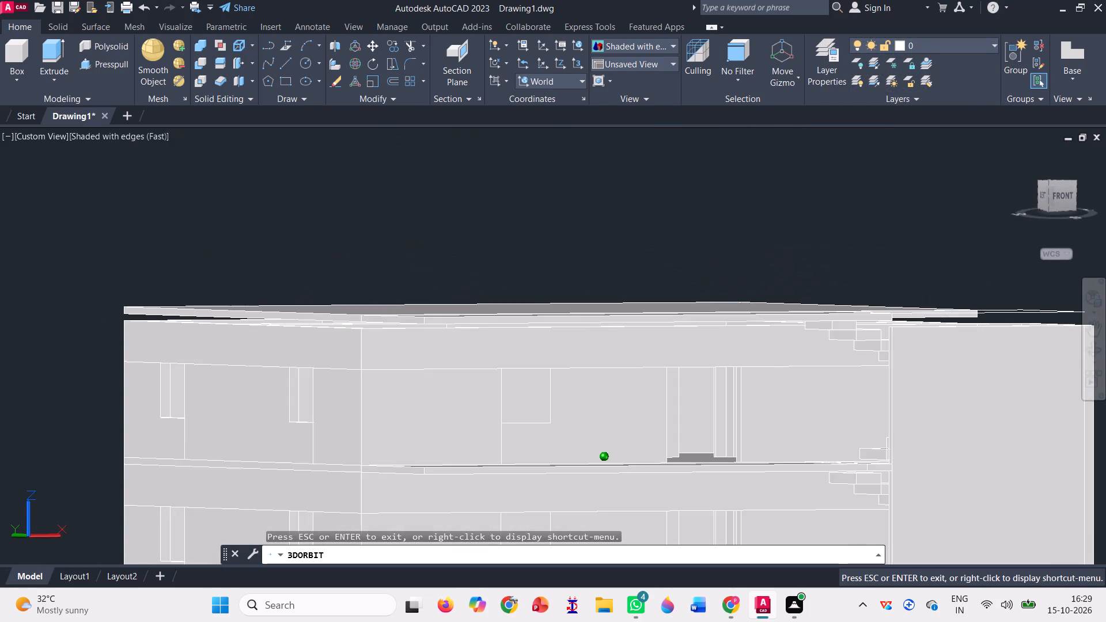
drag(451, 367, 419, 344)
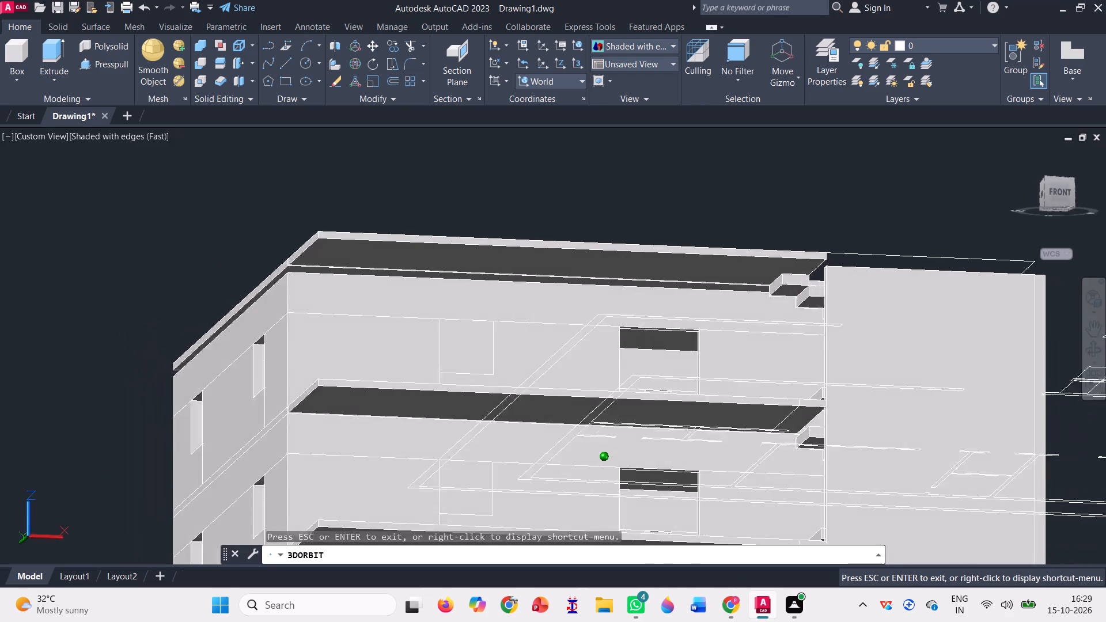
drag(419, 344, 457, 414)
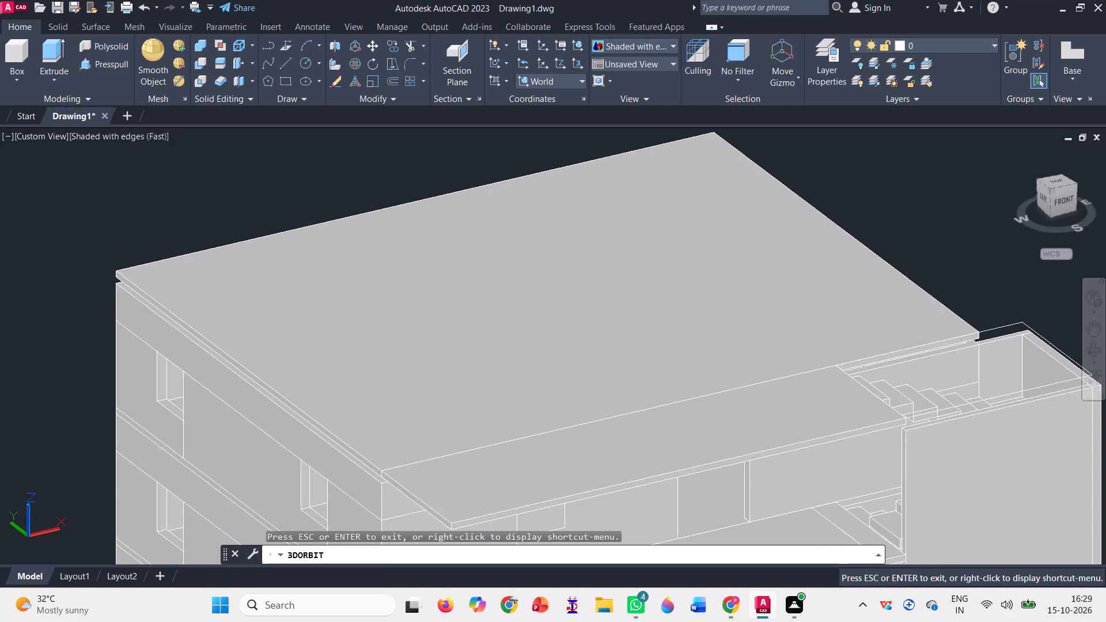
scroll(328, 236, down, 4)
key(Escape)
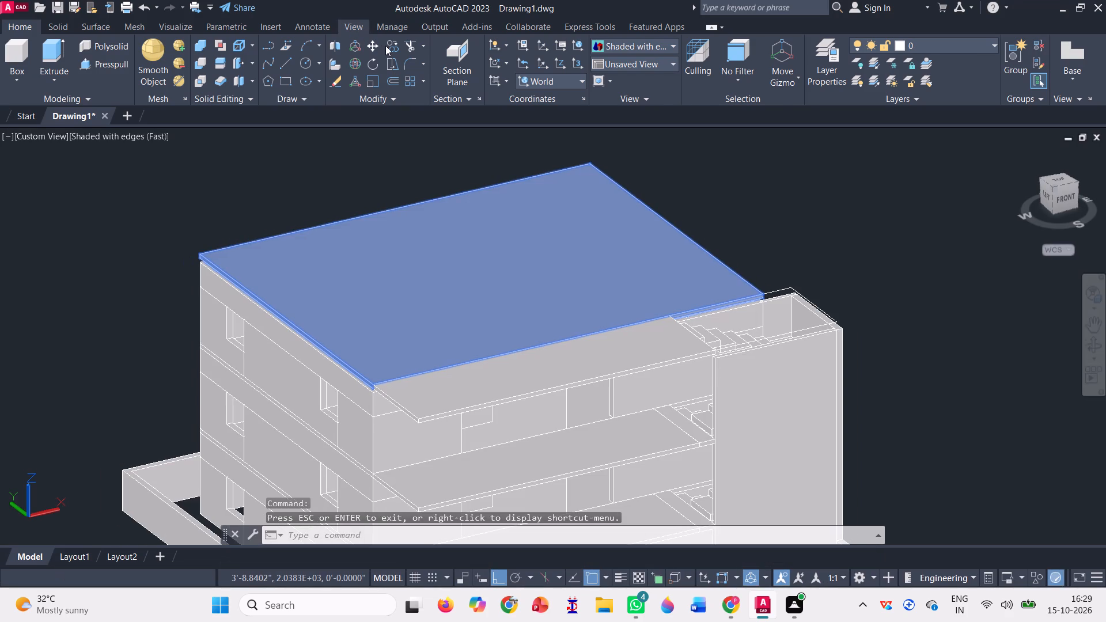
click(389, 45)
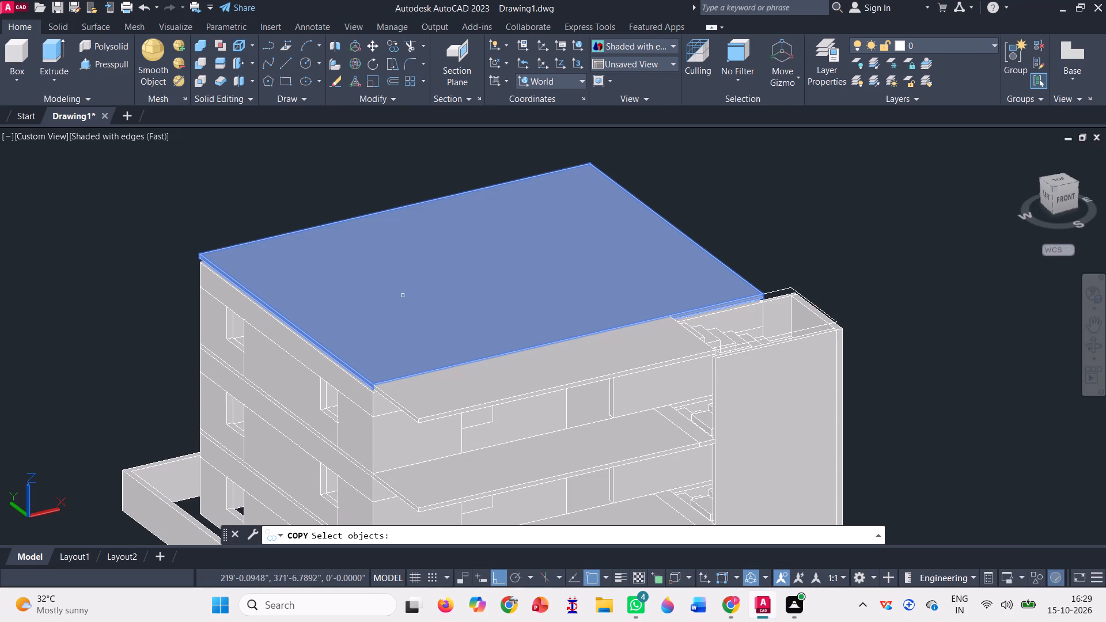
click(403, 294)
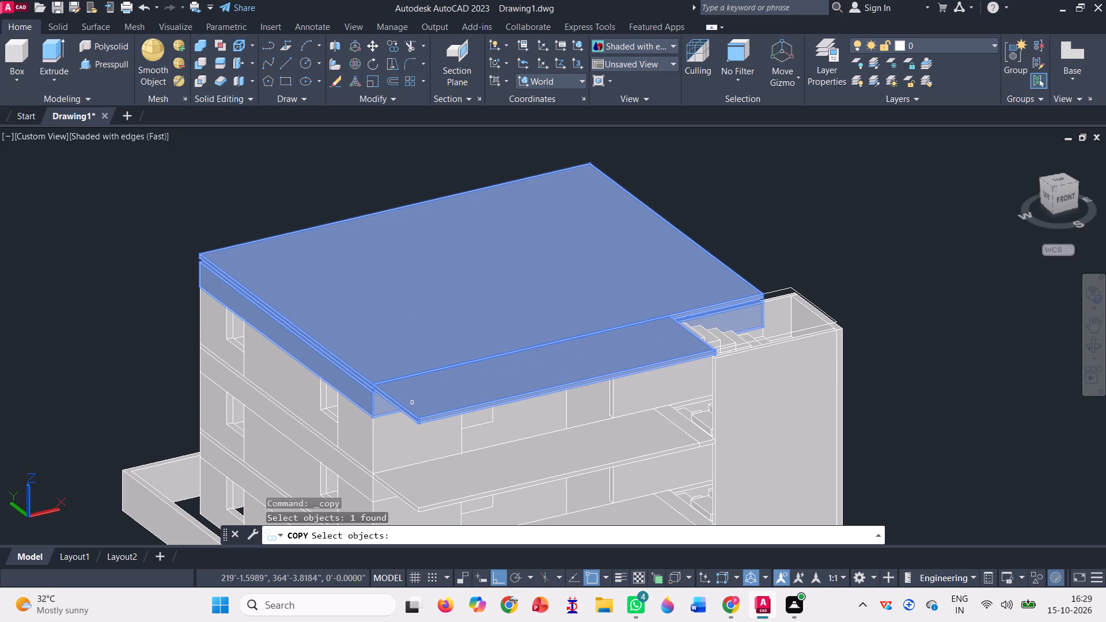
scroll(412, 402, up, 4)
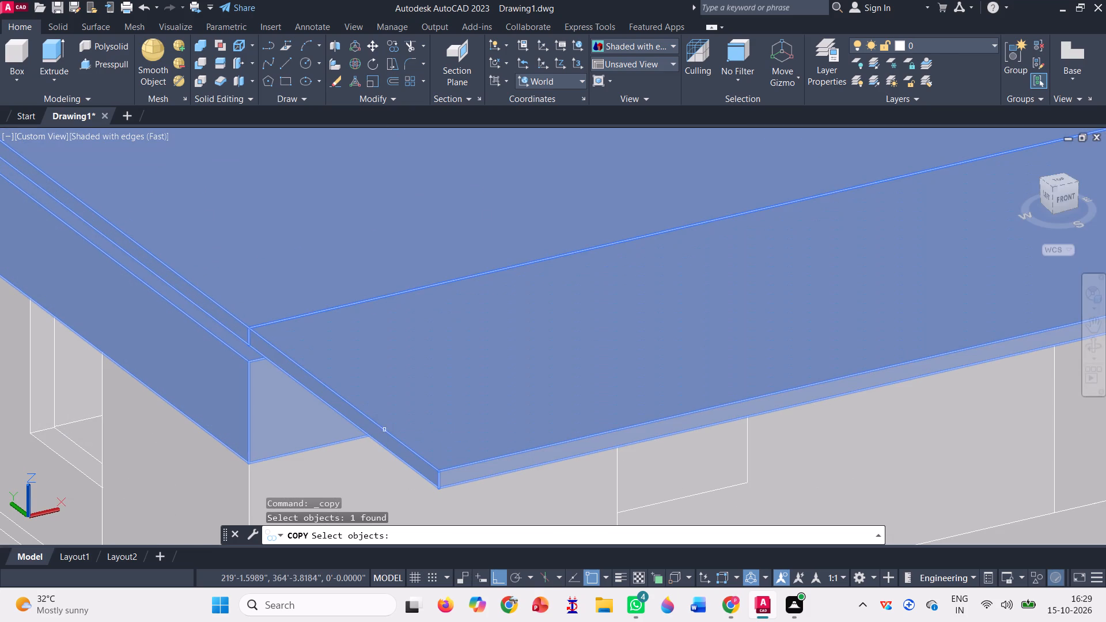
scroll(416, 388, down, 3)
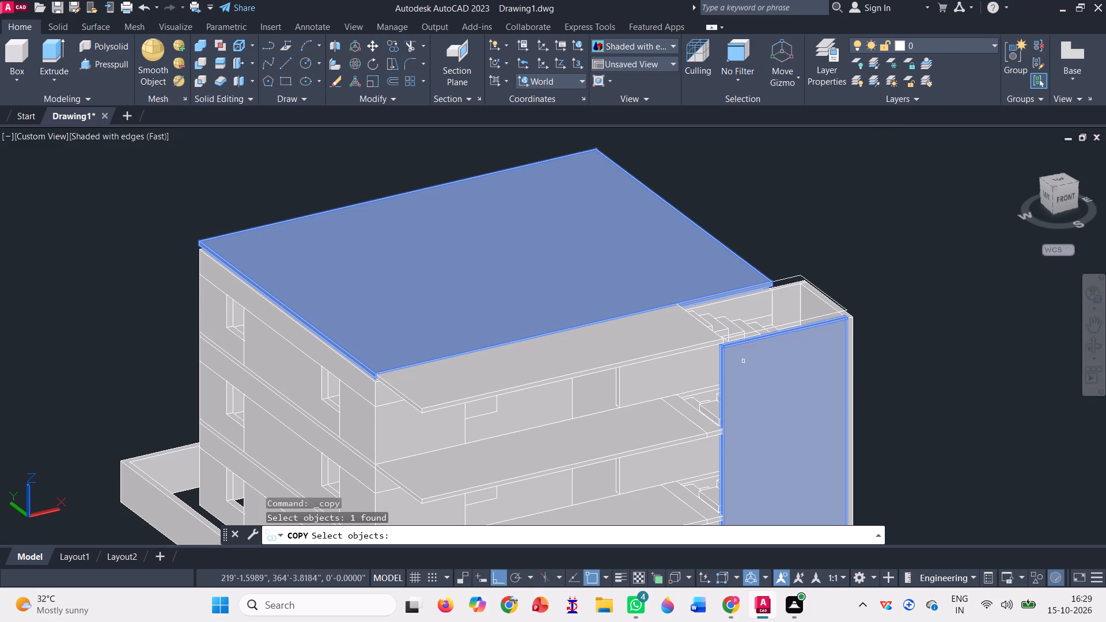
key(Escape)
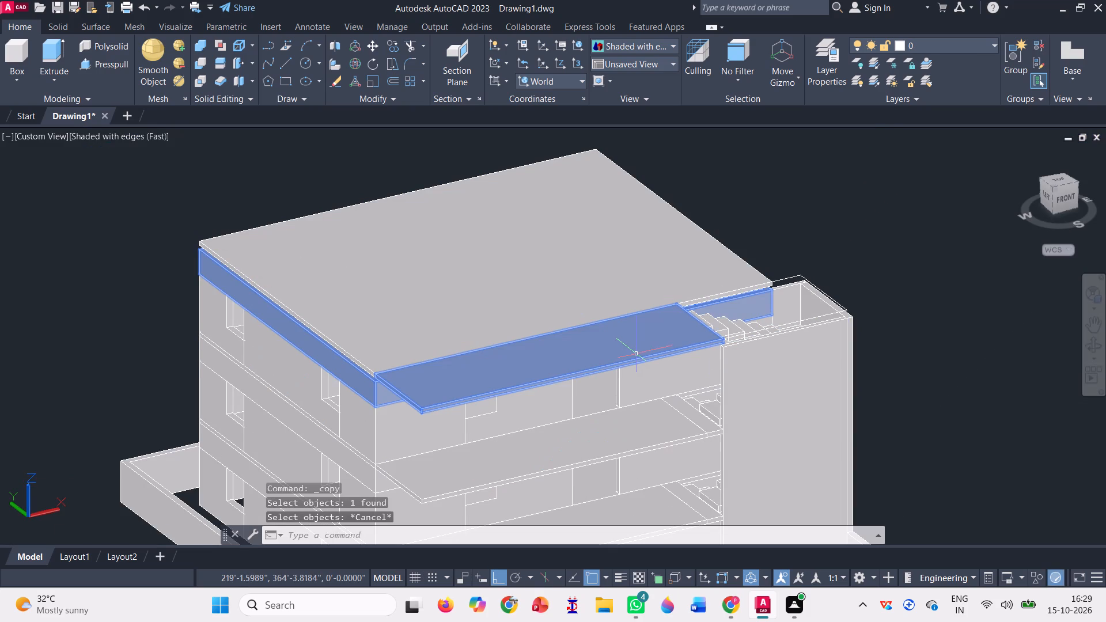
Move the main roof slab straight down from its lower corner onto the matching top corner of the walls.
scroll(474, 431, up, 2)
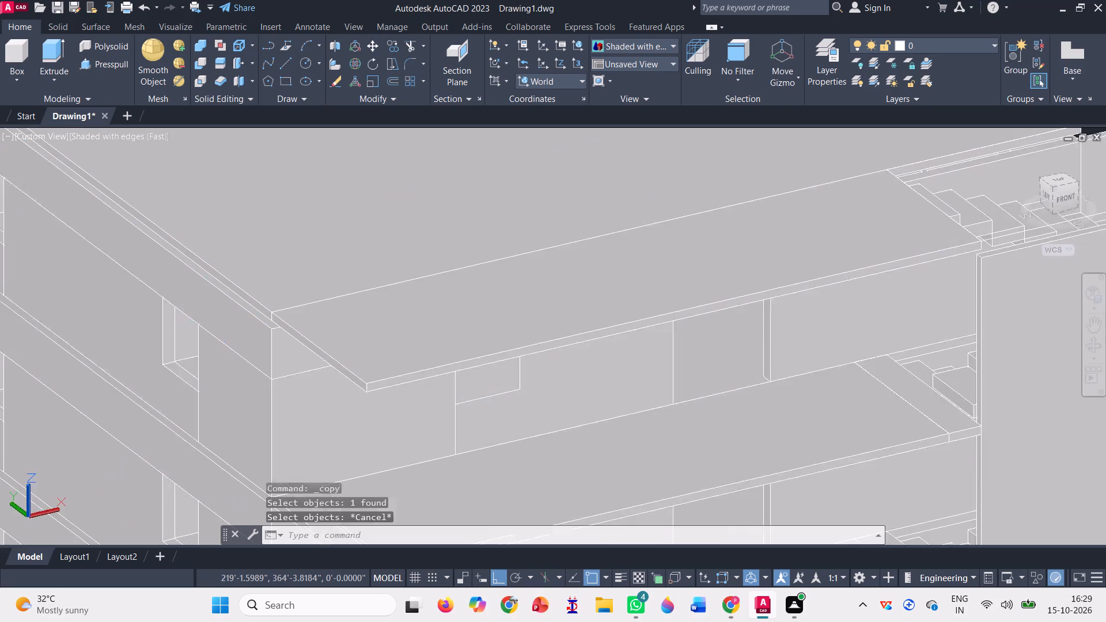
scroll(474, 430, up, 1)
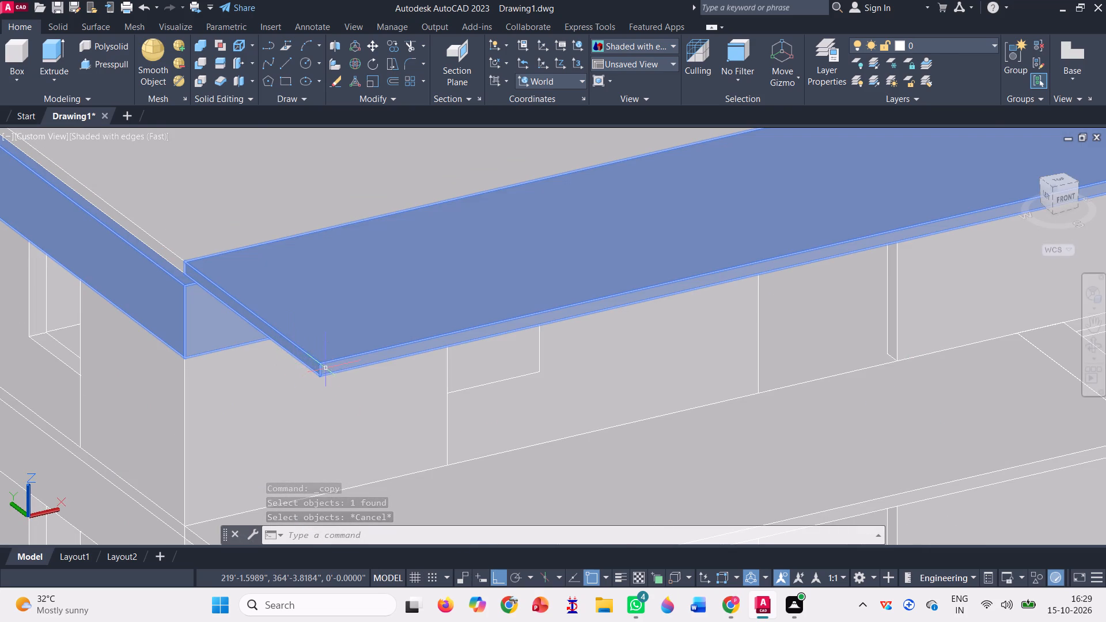
scroll(325, 367, down, 2)
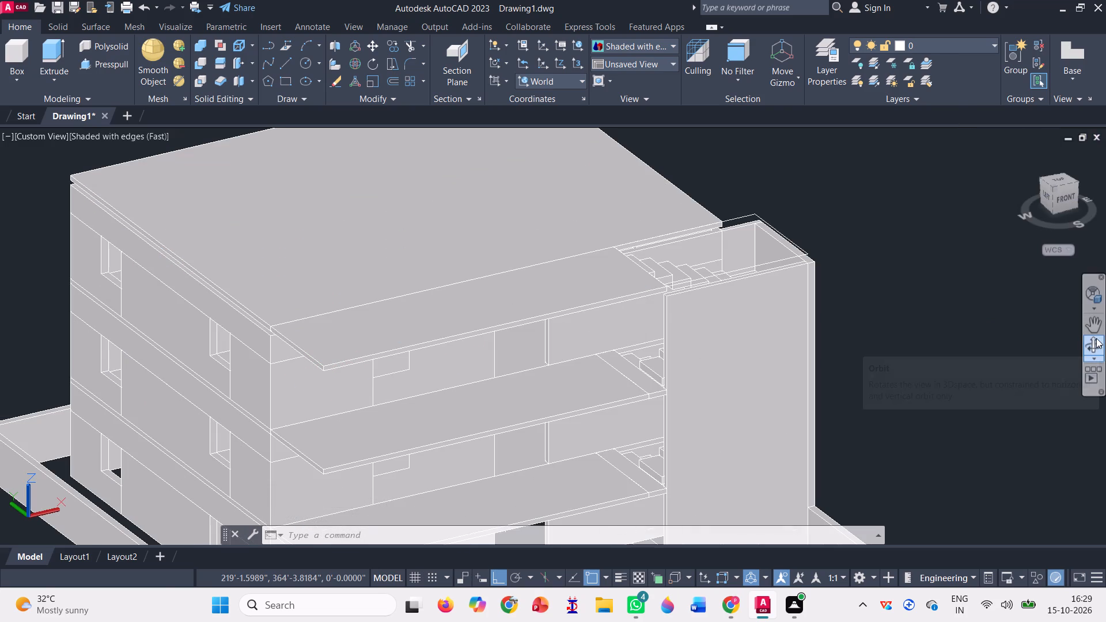
click(1096, 338)
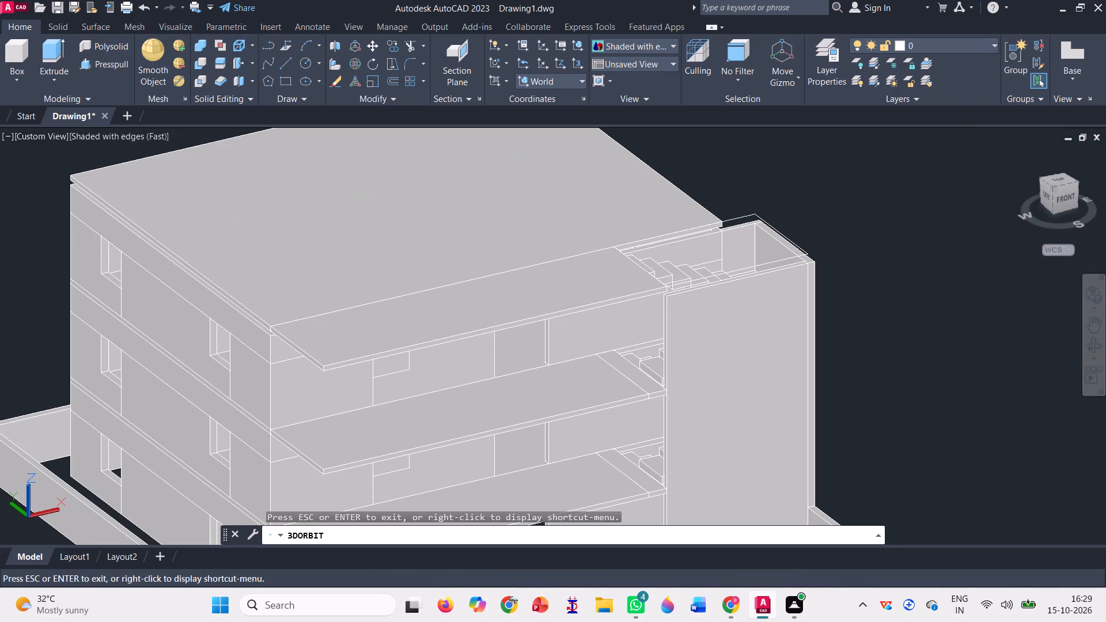
key(Escape)
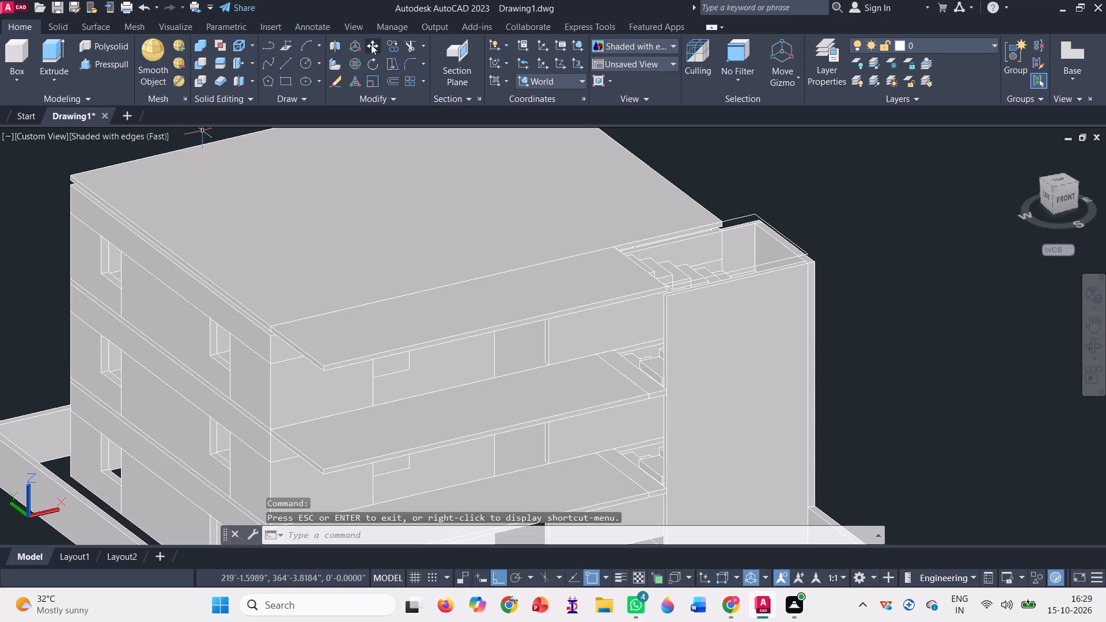
click(371, 44)
click(223, 196)
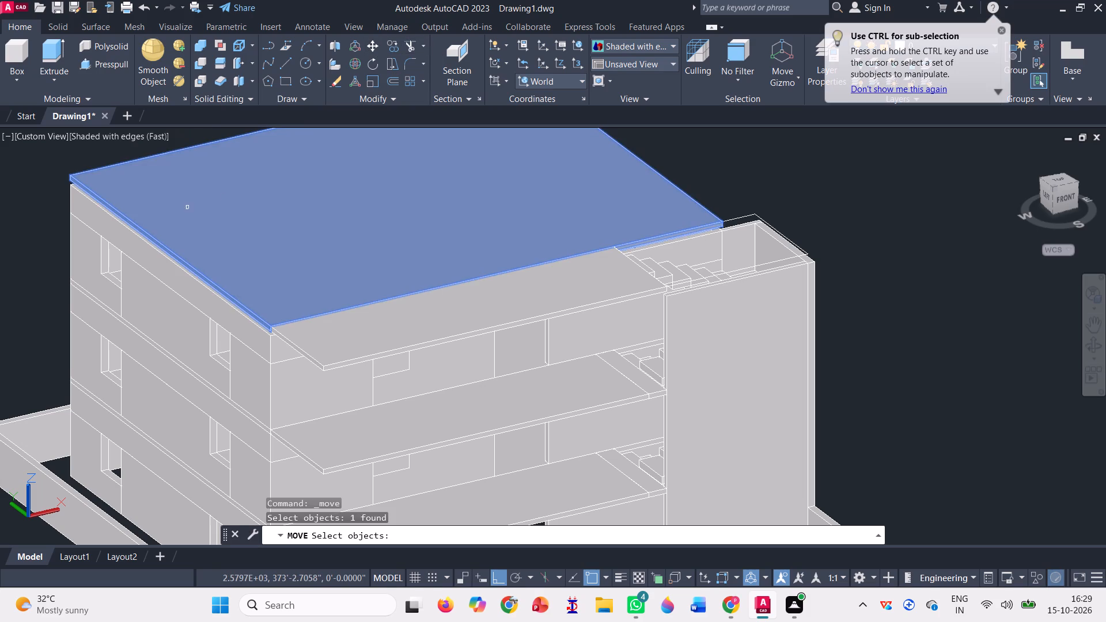
scroll(47, 176, up, 7)
key(space)
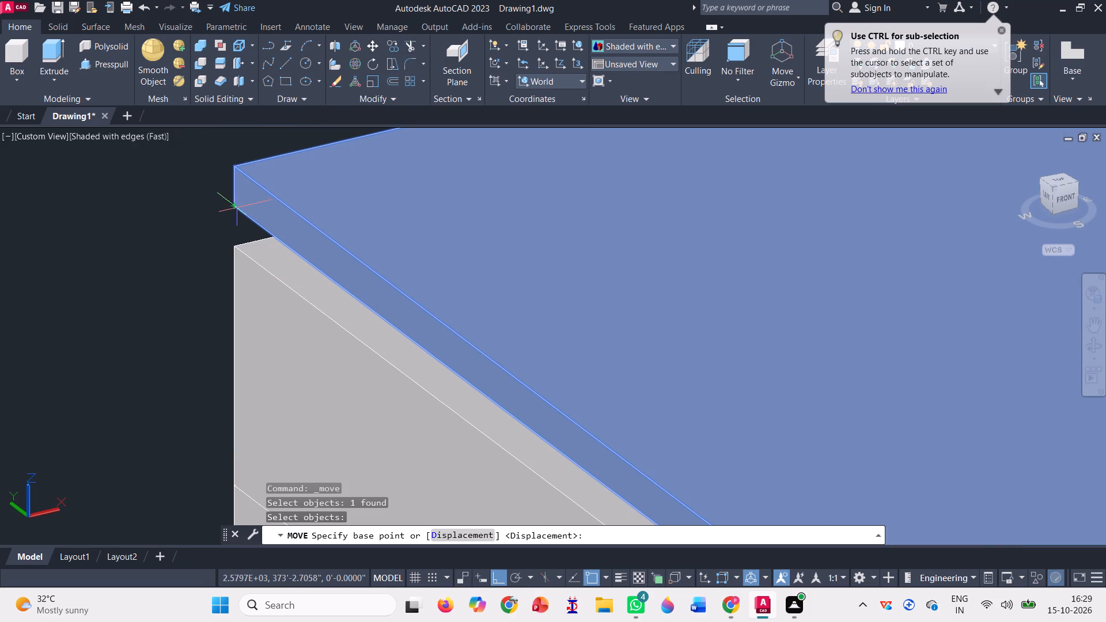
click(237, 206)
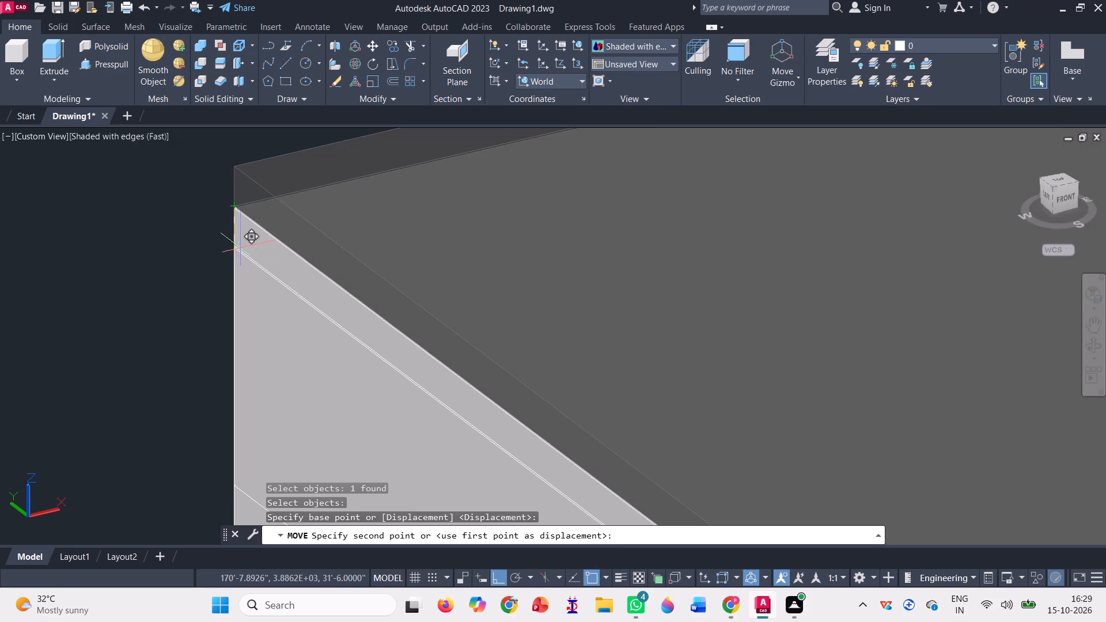
click(235, 249)
scroll(230, 223, down, 5)
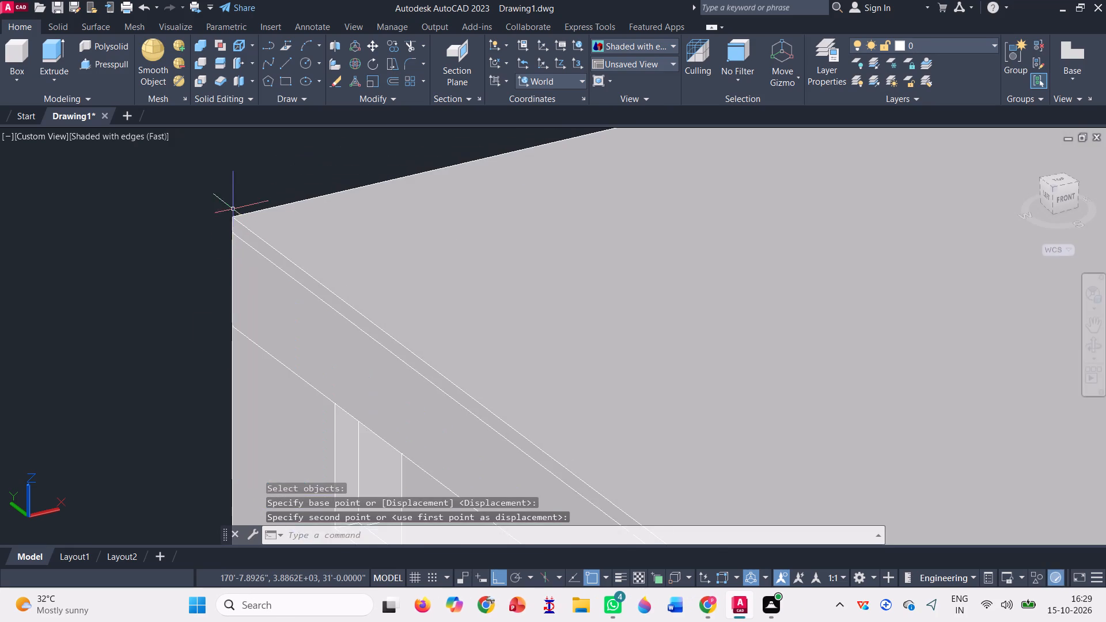
scroll(242, 189, down, 2)
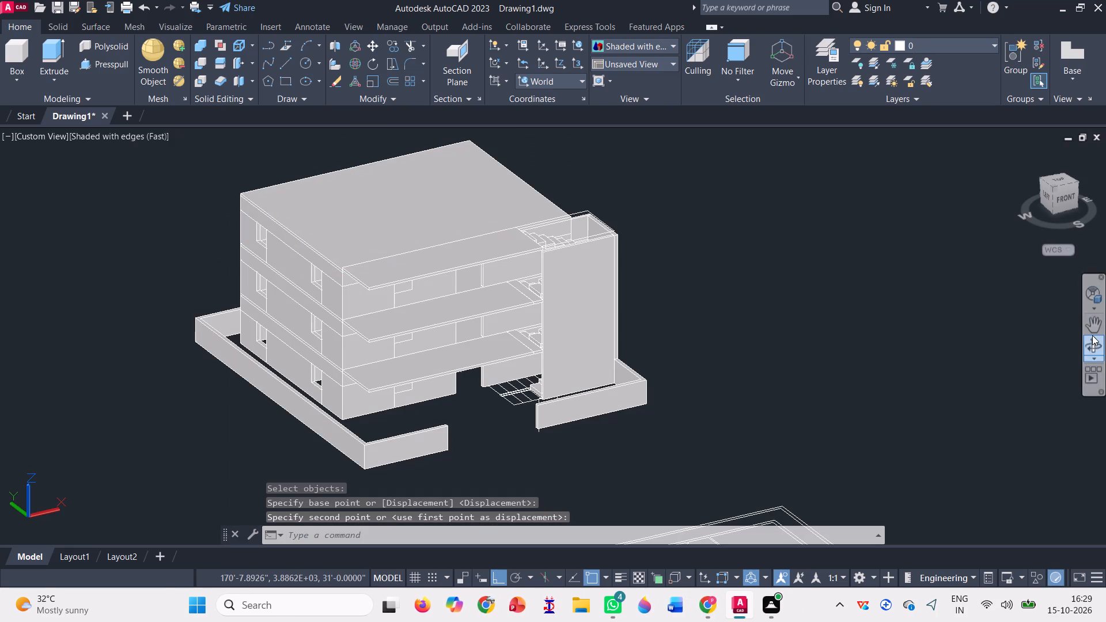
Delete the rectangle outline lying above the stairwell opening.
click(1092, 338)
drag(702, 365, 754, 315)
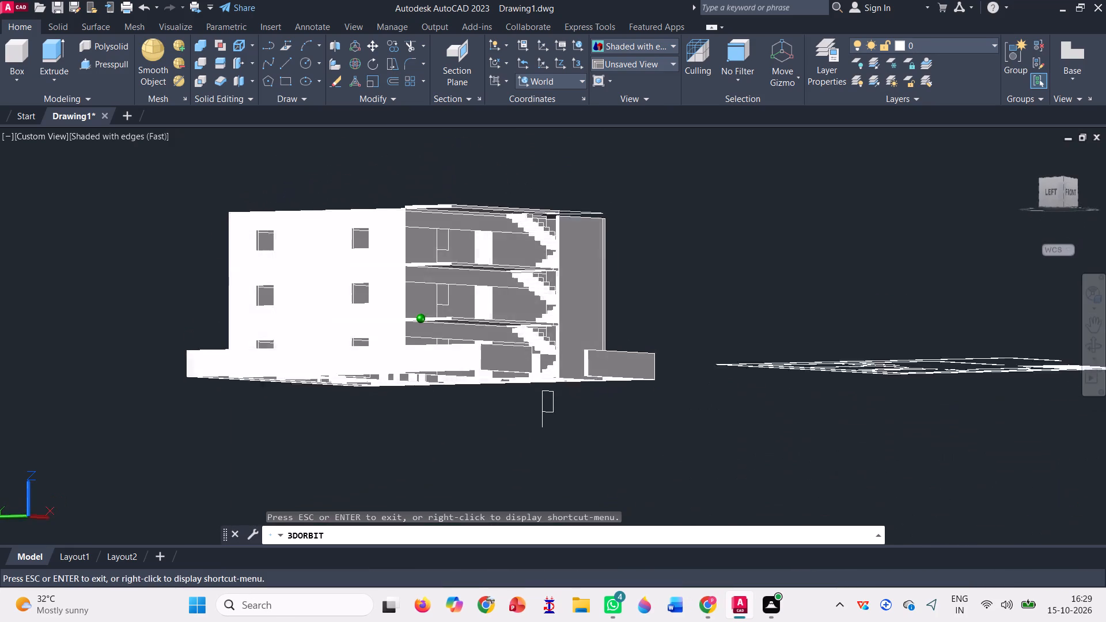
drag(754, 315, 676, 365)
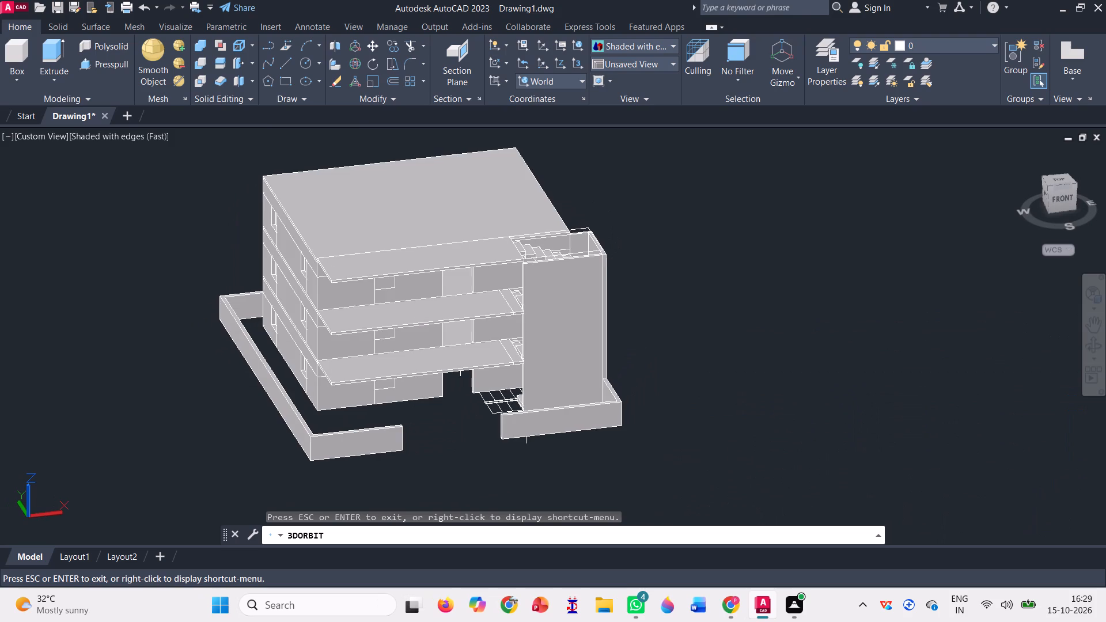
scroll(509, 193, up, 4)
scroll(756, 331, up, 3)
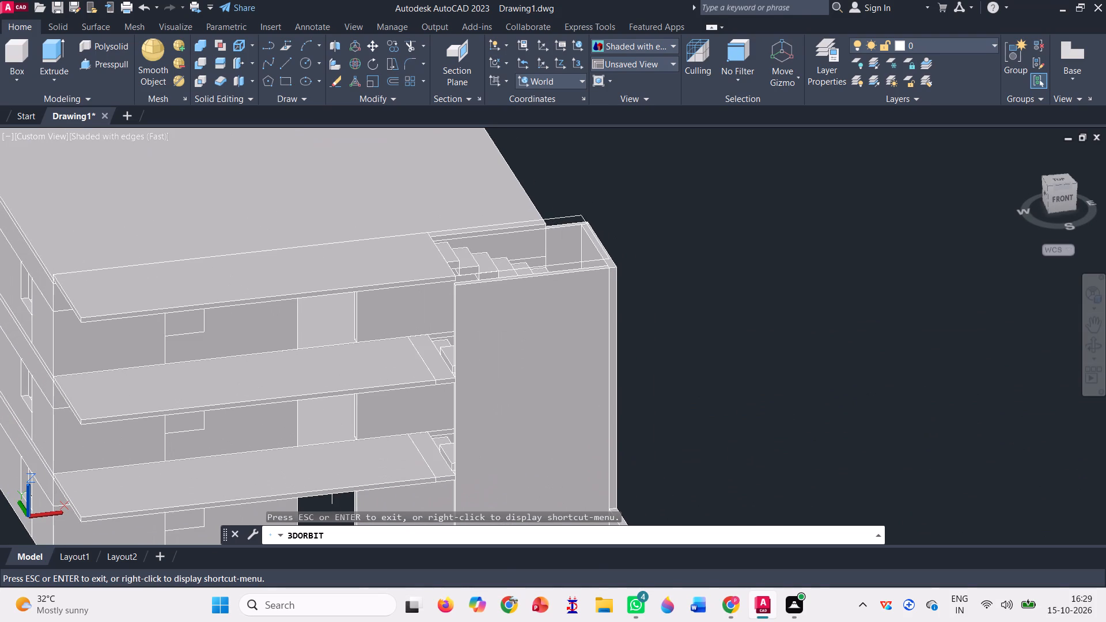
key(Escape)
click(571, 215)
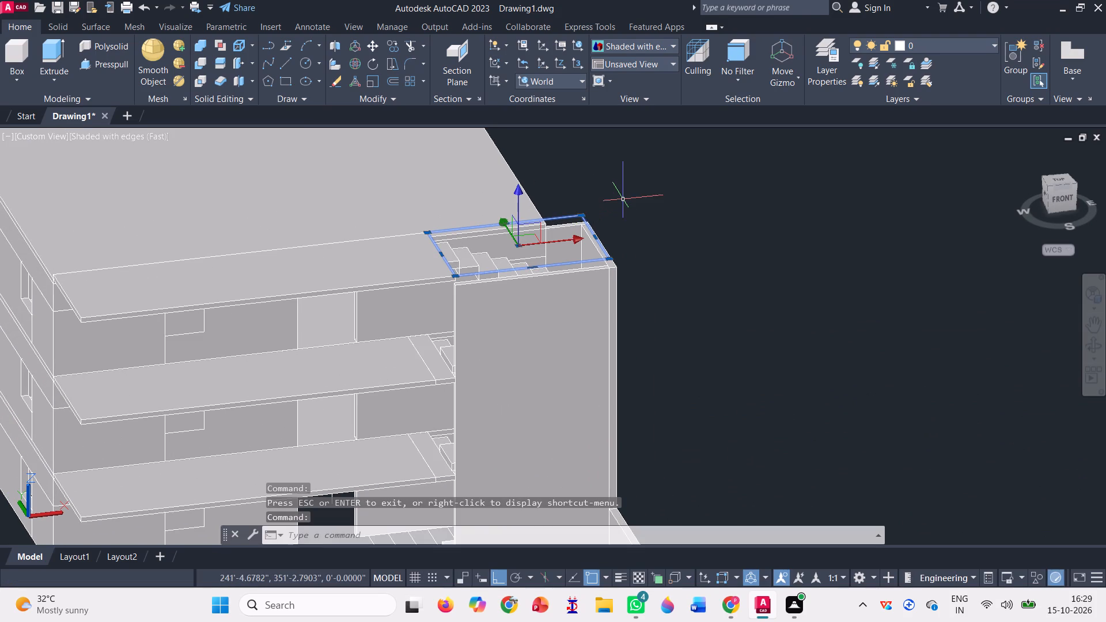
key(Delete)
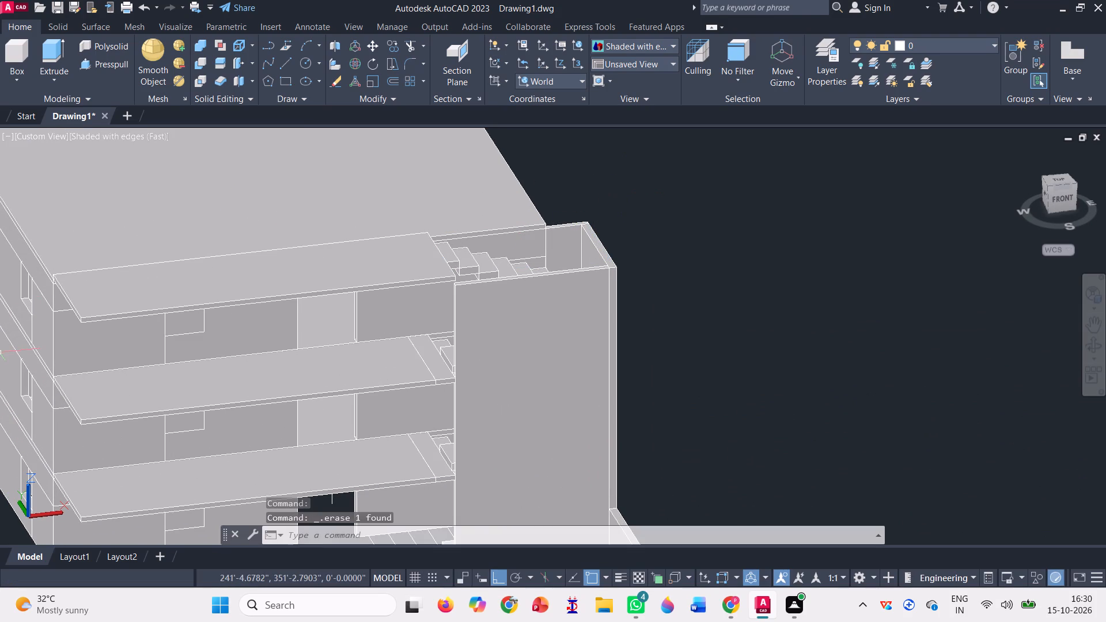
Presspull the top face of the projecting slab below the roof down to its lower outer corner to remove the projection.
drag(813, 409, 853, 384)
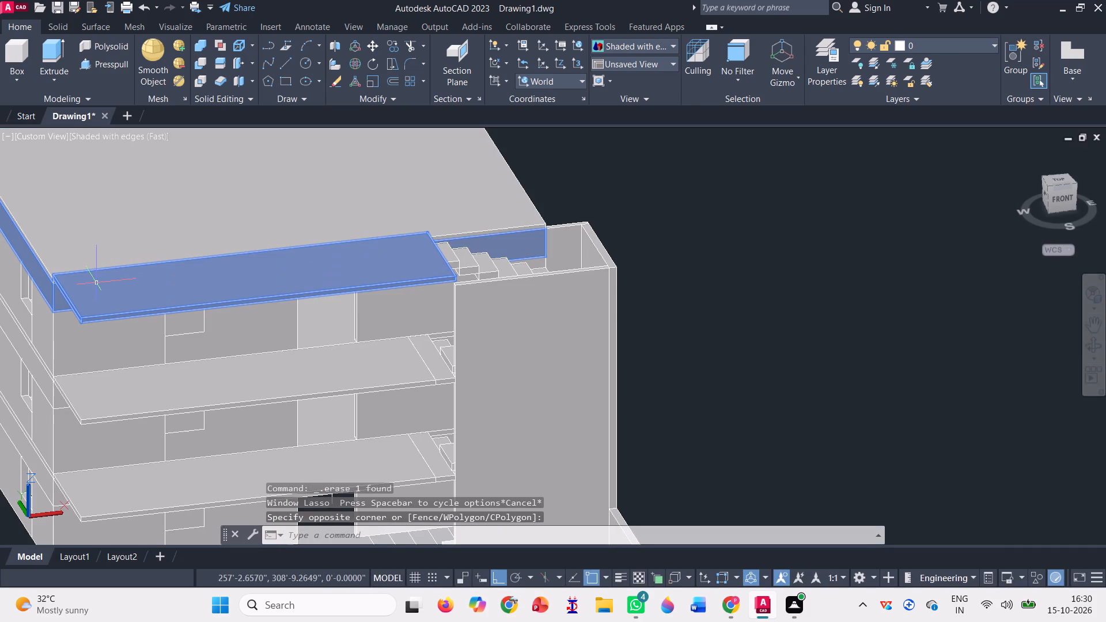
click(90, 62)
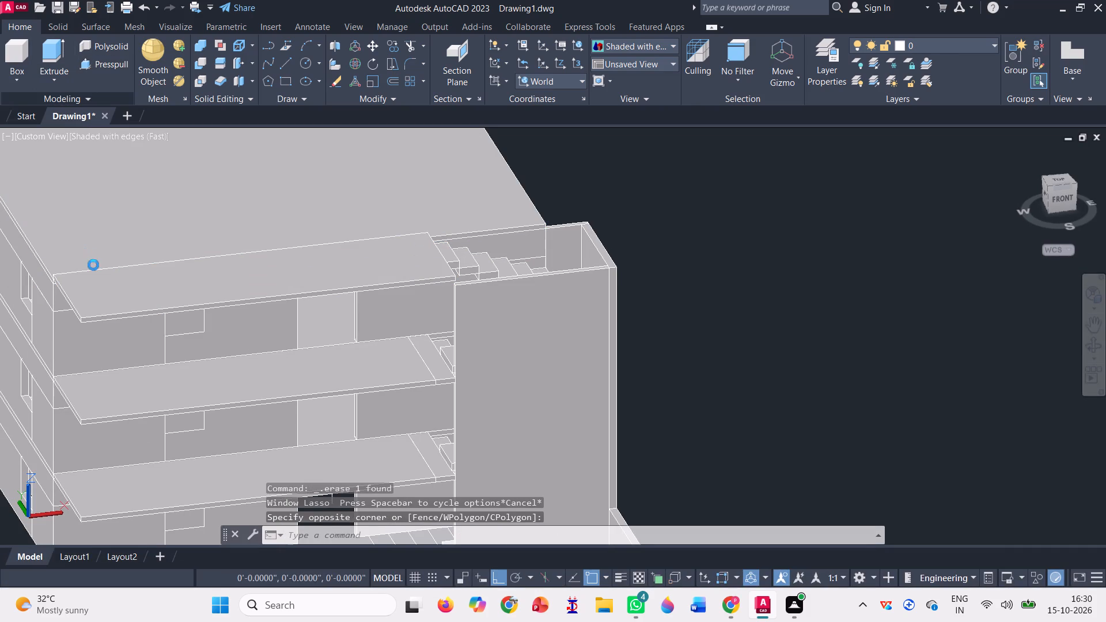
click(105, 283)
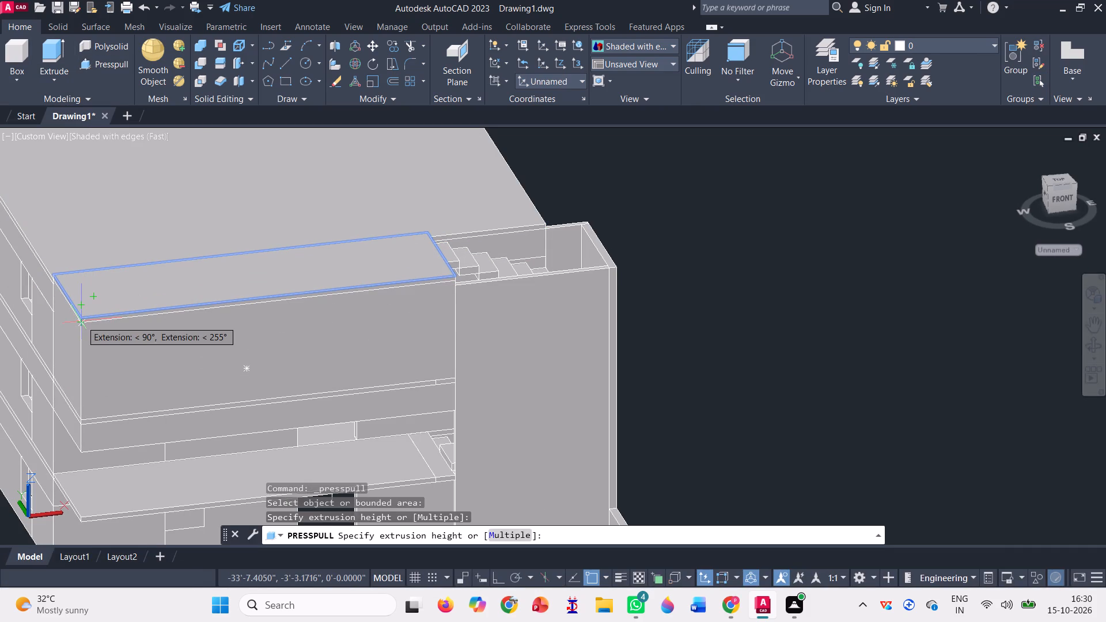
click(81, 320)
scroll(165, 268, up, 1)
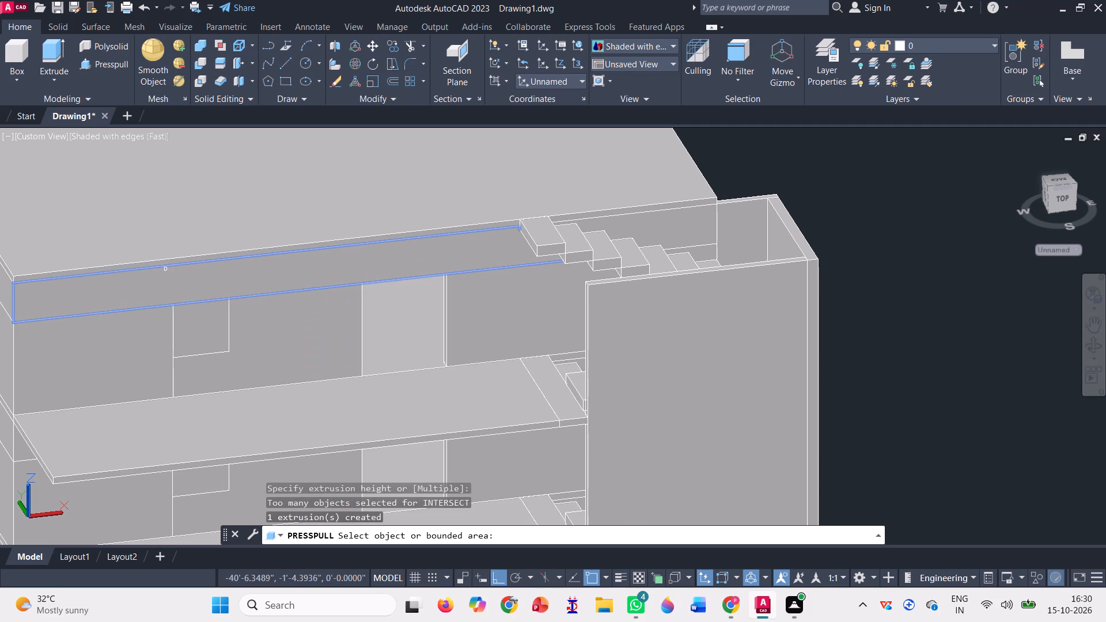
Presspull the main roof slab's front edge face outward to the near corner of the stairwell's outer wall.
click(188, 262)
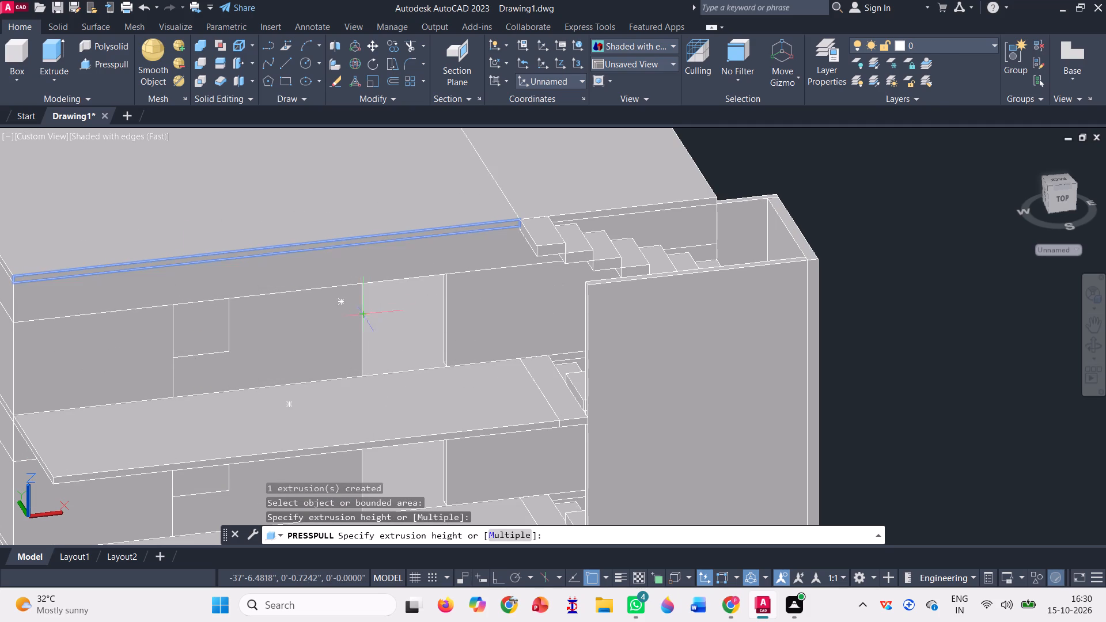
scroll(366, 298, down, 3)
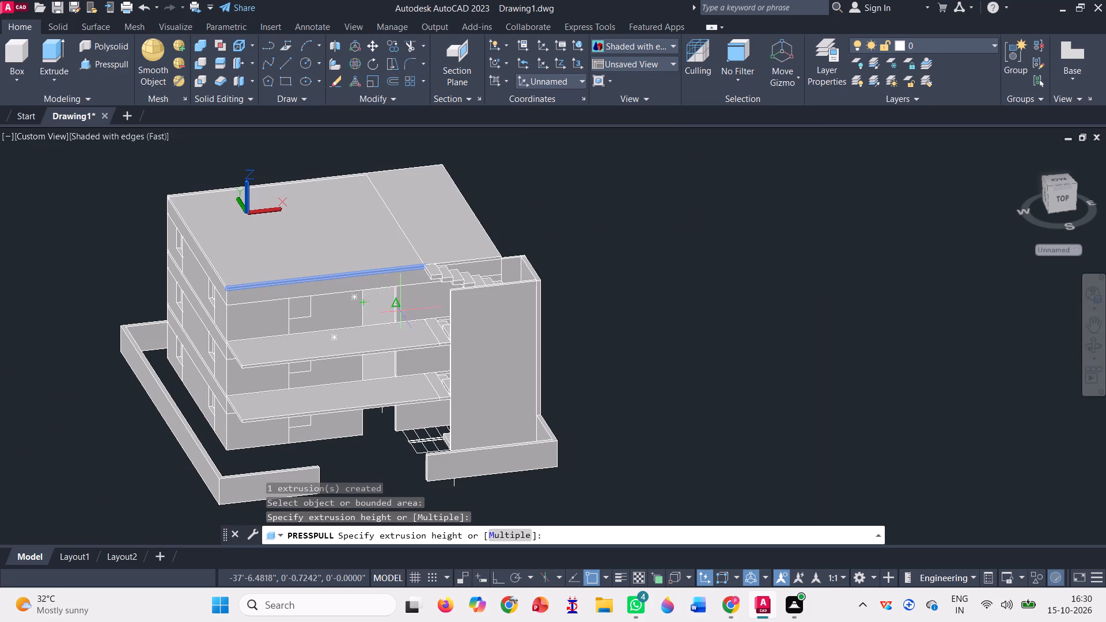
scroll(459, 295, up, 3)
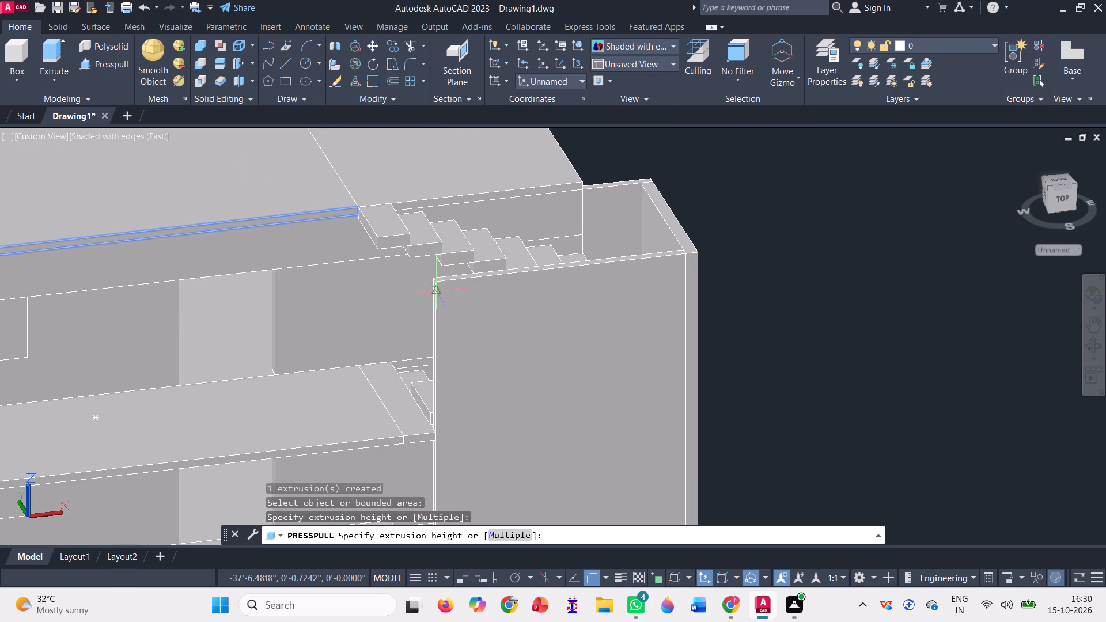
click(438, 285)
scroll(443, 289, down, 2)
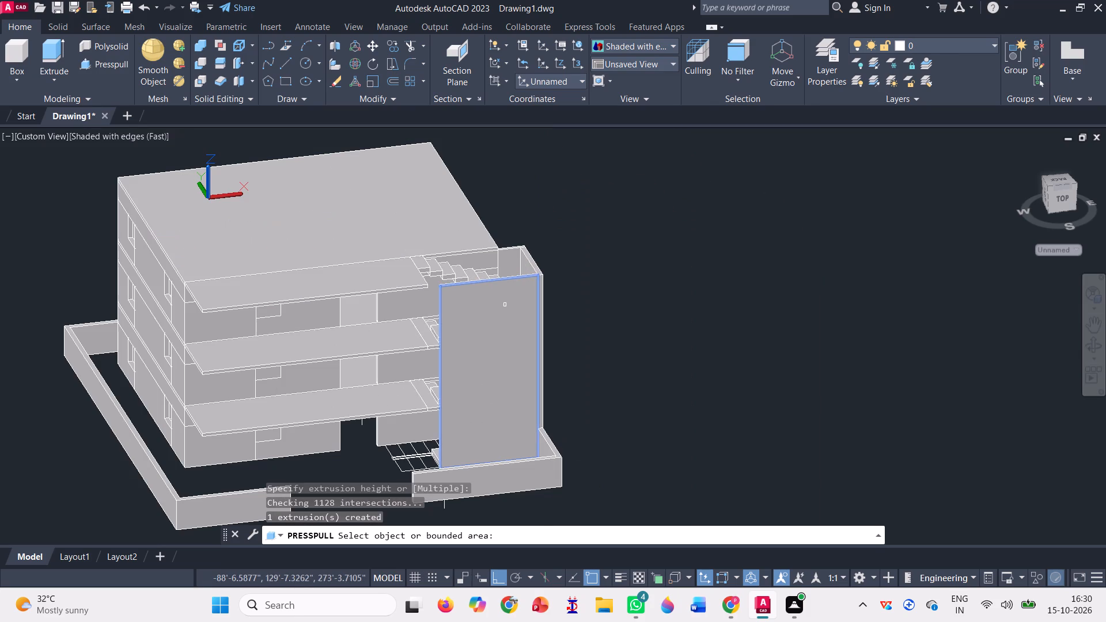
Presspull the narrow end face of the stairwell's outer wall at the top storey outward to the roof slab's lower front corner.
click(1097, 347)
drag(715, 403, 750, 397)
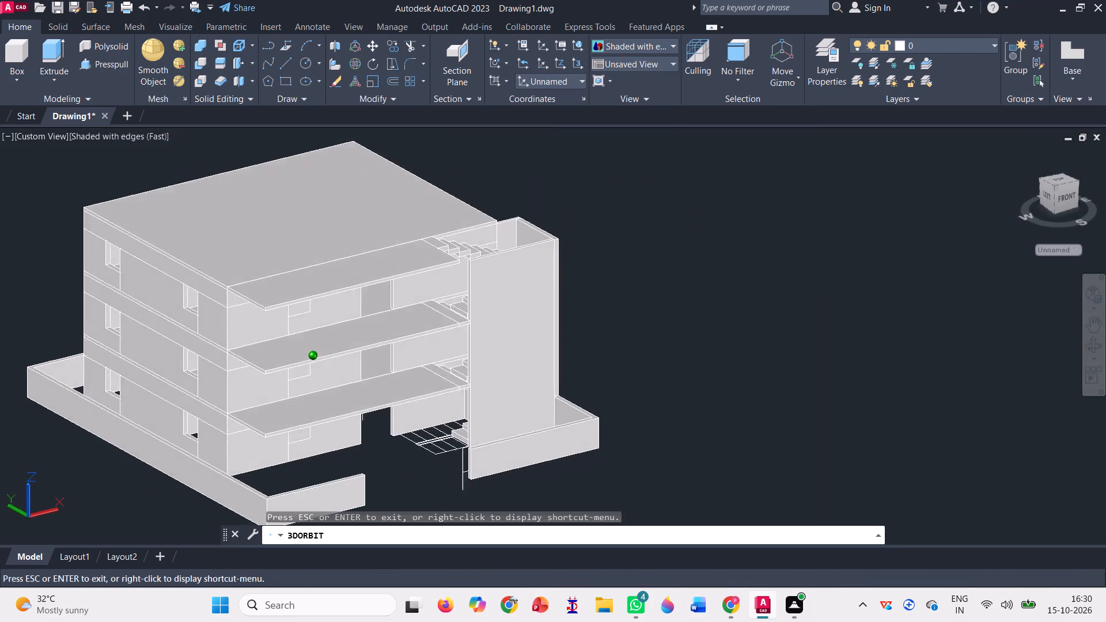
drag(750, 397, 655, 429)
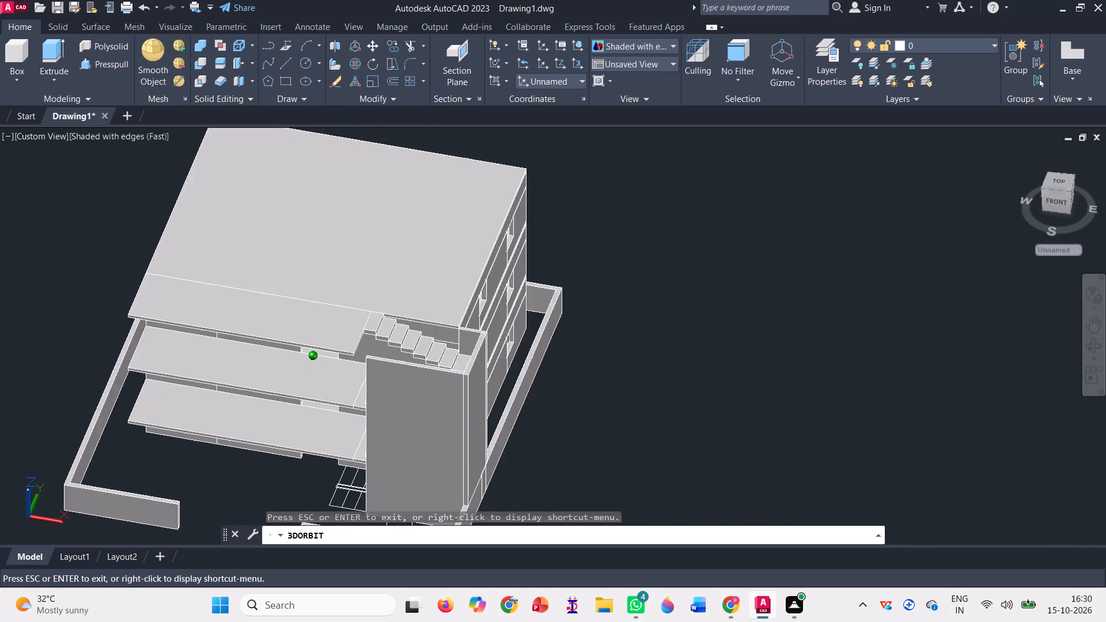
drag(655, 429, 805, 392)
scroll(430, 296, up, 2)
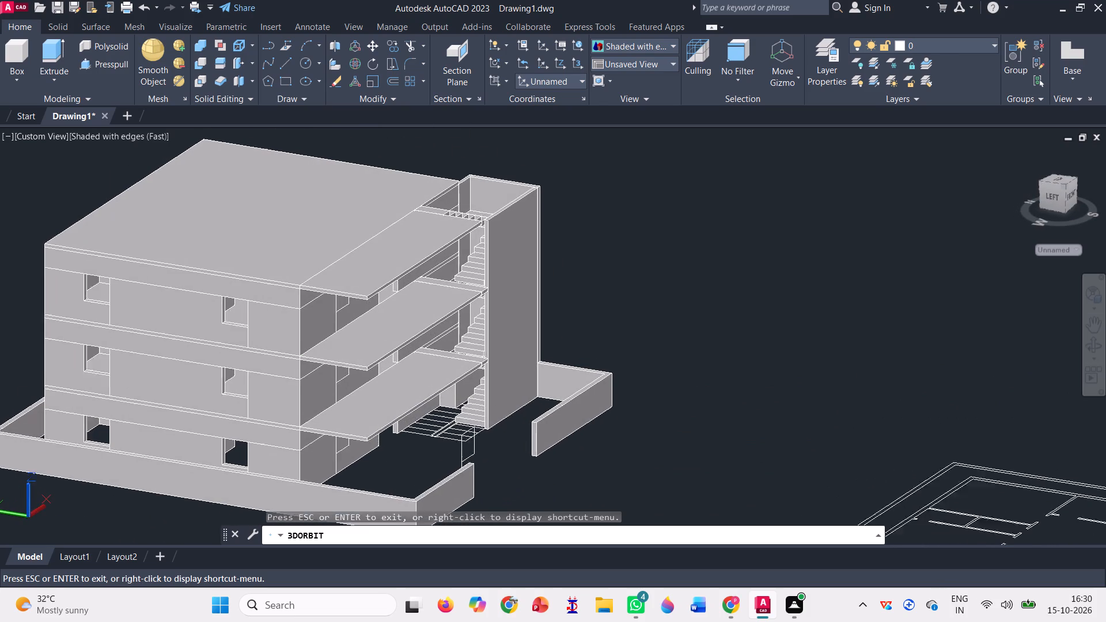
scroll(452, 307, up, 5)
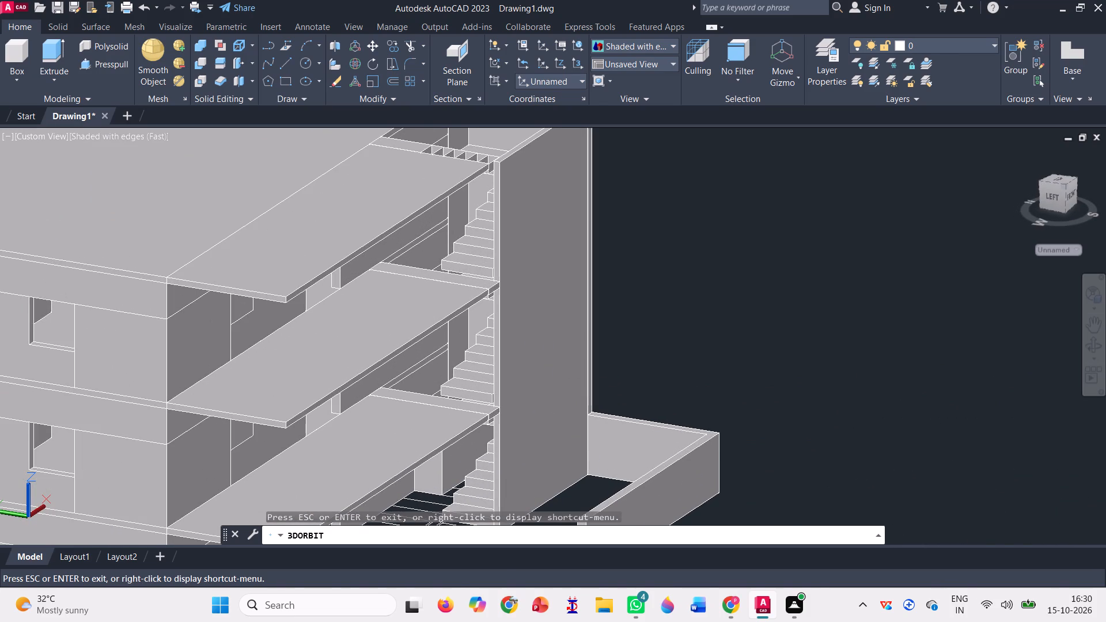
key(Escape)
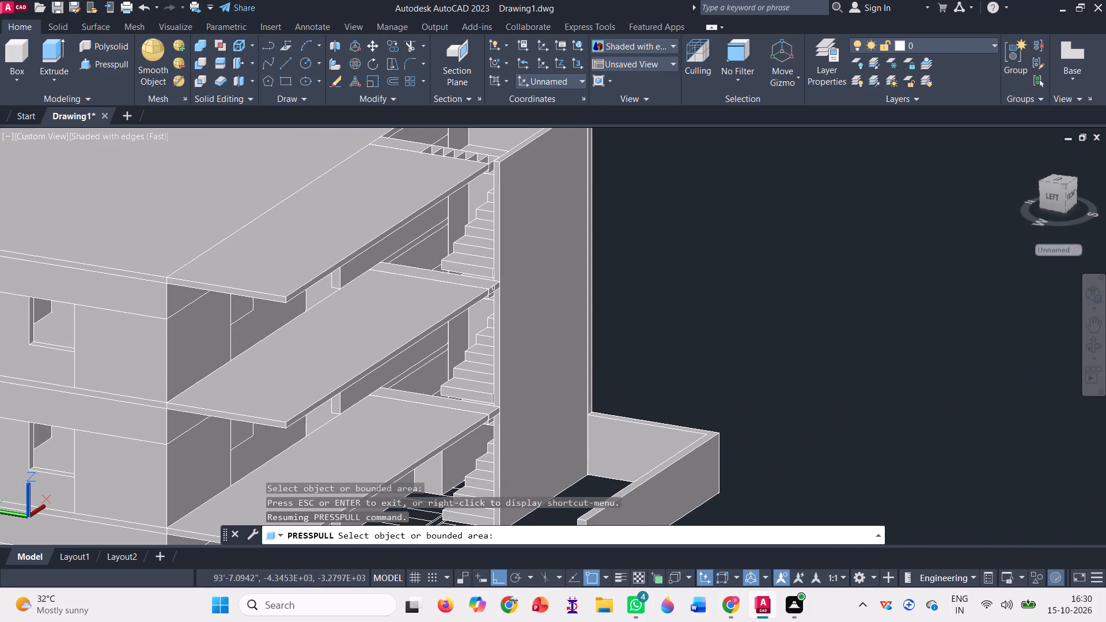
click(496, 265)
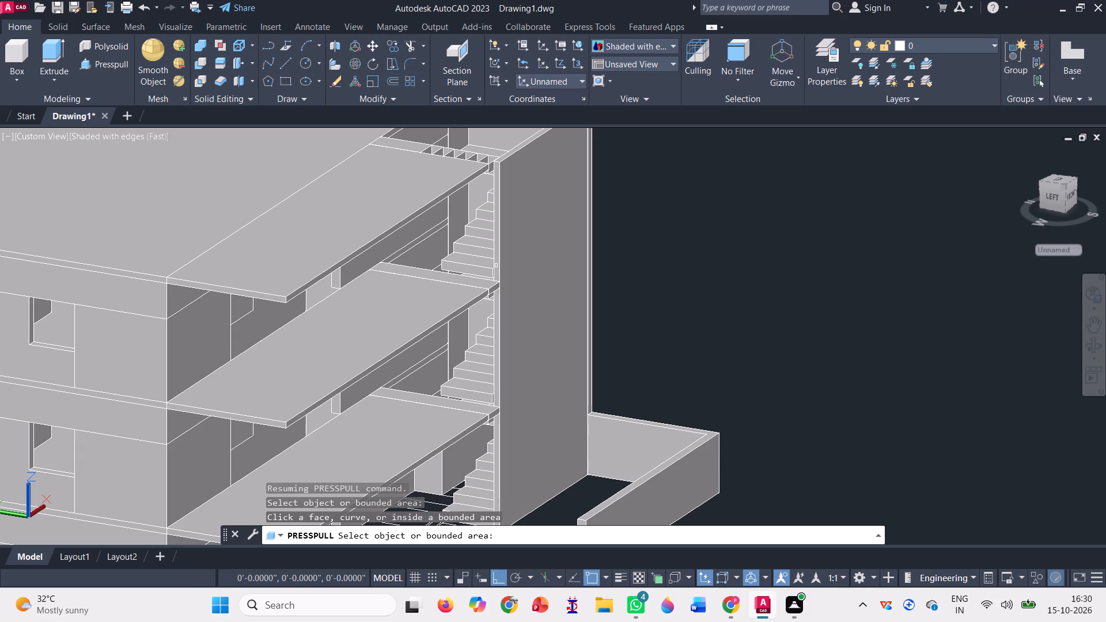
scroll(497, 260, up, 3)
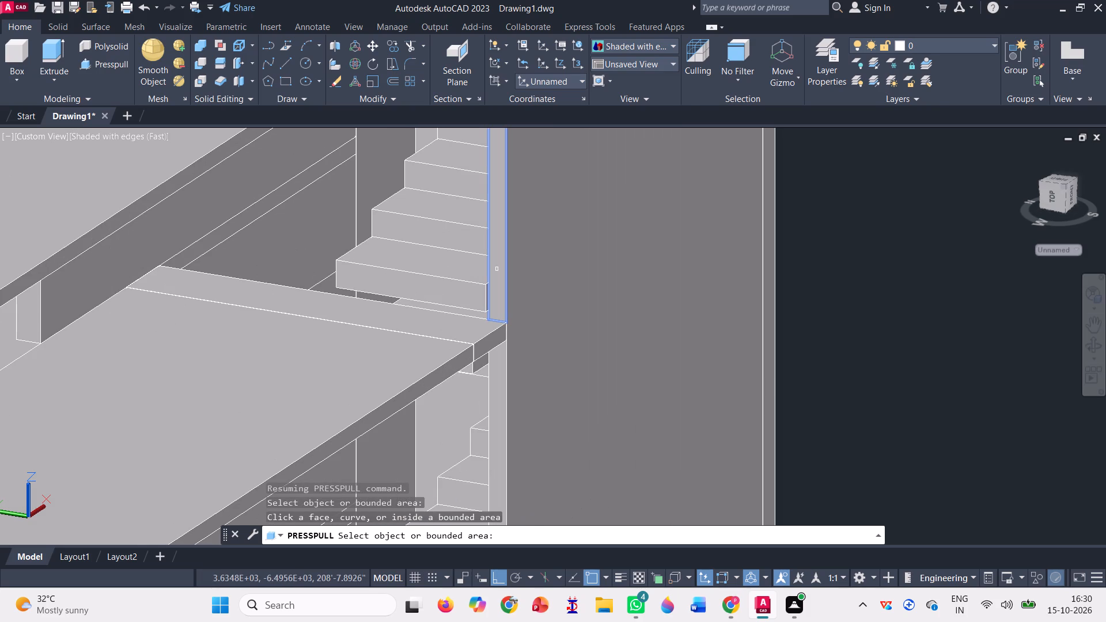
click(497, 268)
scroll(497, 268, down, 3)
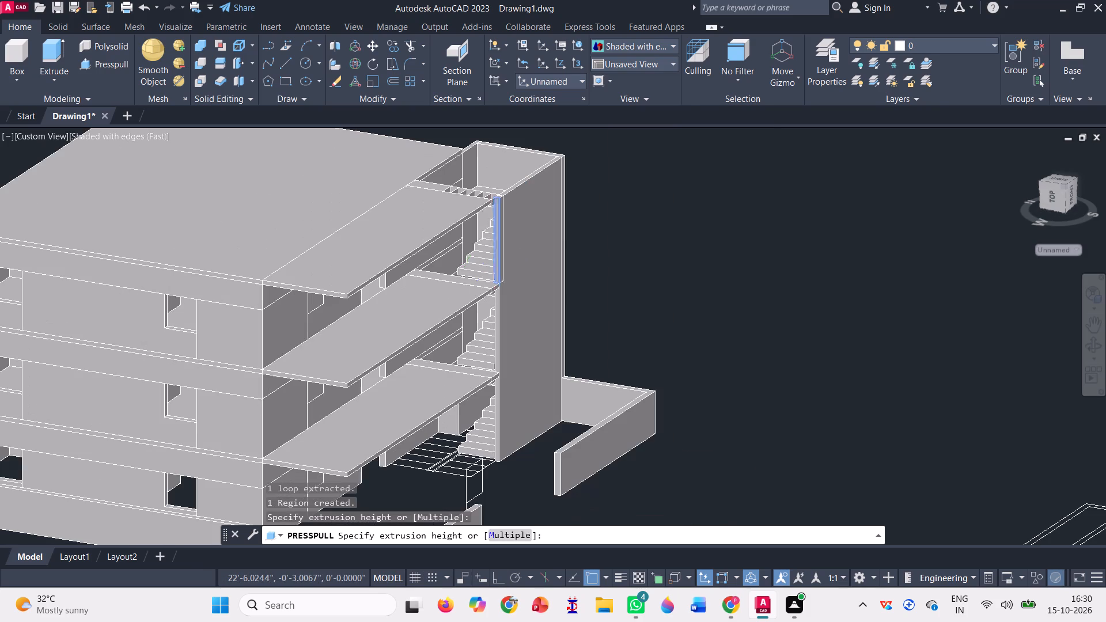
click(1084, 340)
drag(764, 420, 667, 461)
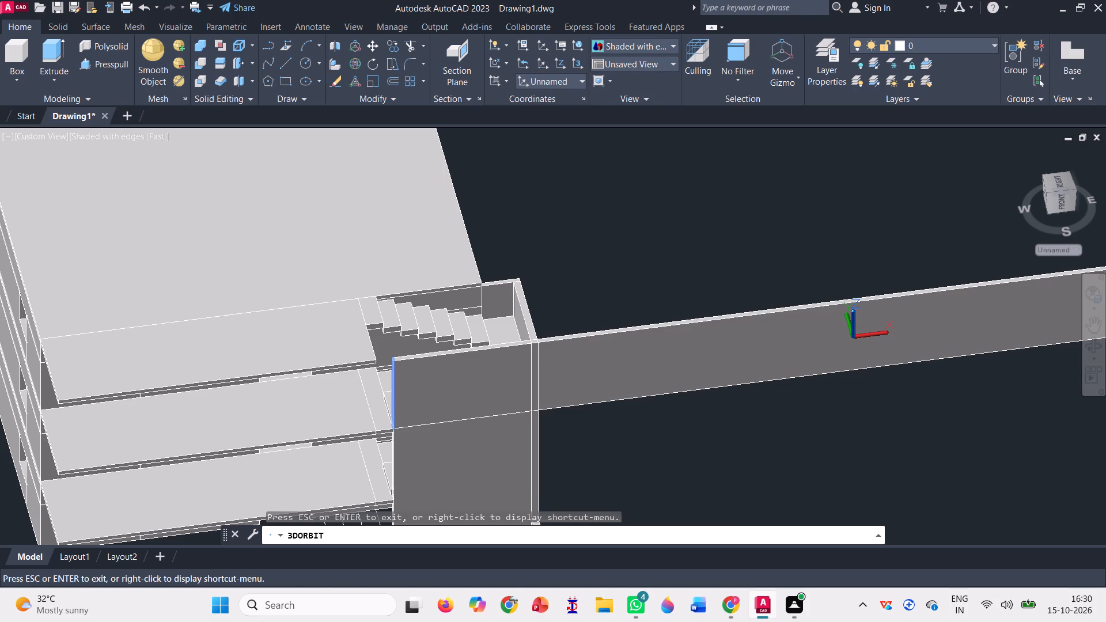
key(Escape)
scroll(373, 361, up, 3)
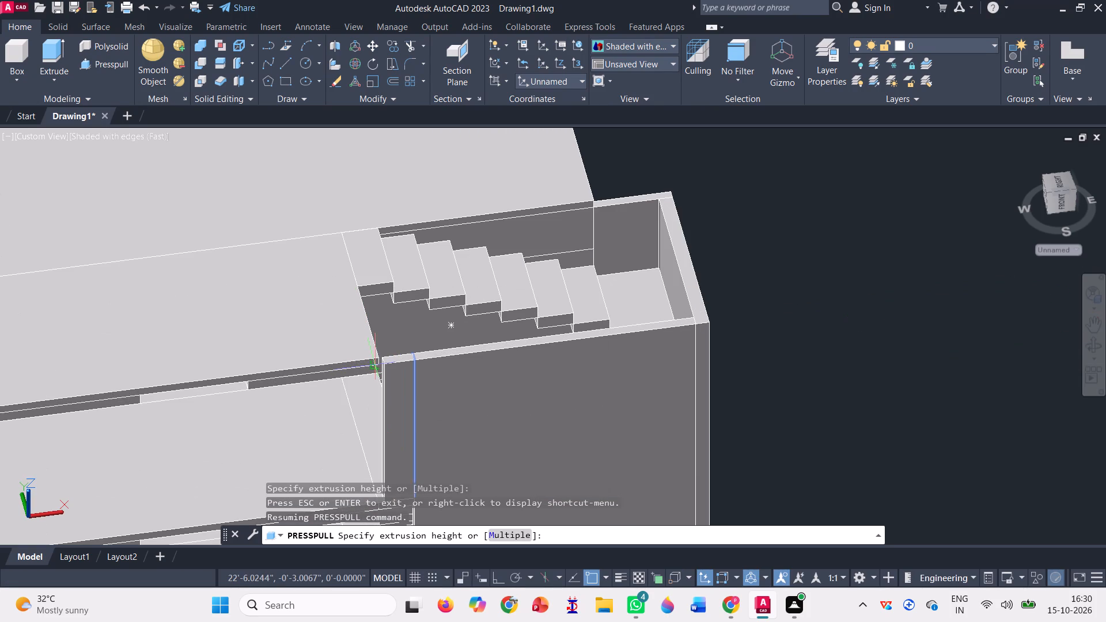
scroll(373, 361, up, 3)
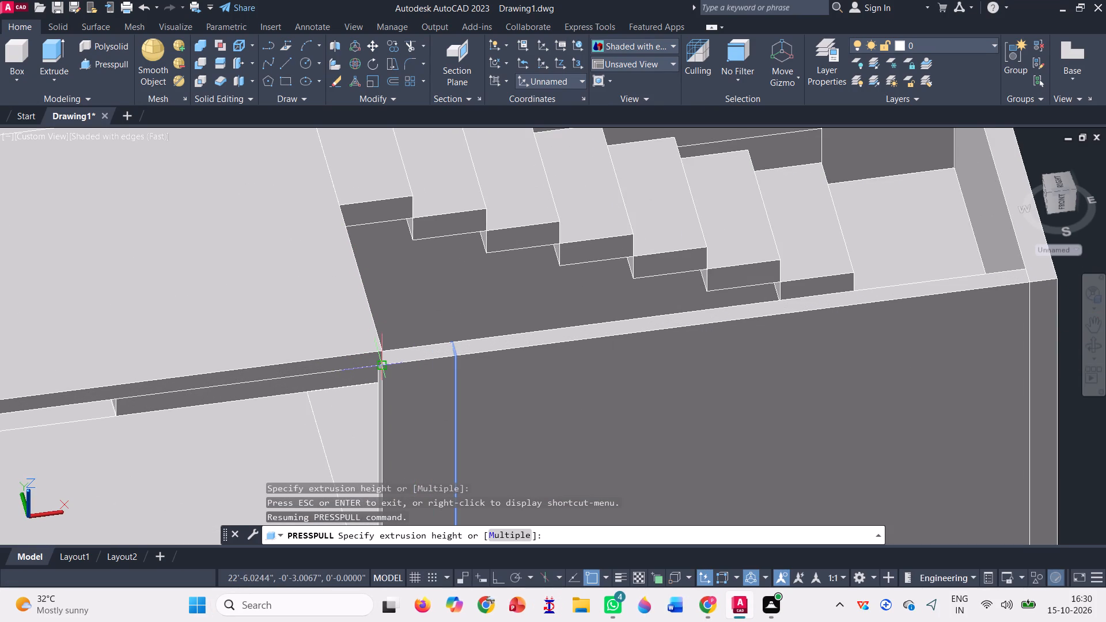
click(384, 359)
Presspull the stairwell outer wall's end face below the second slab outward to line up with the extended wall edge above.
scroll(360, 317, down, 2)
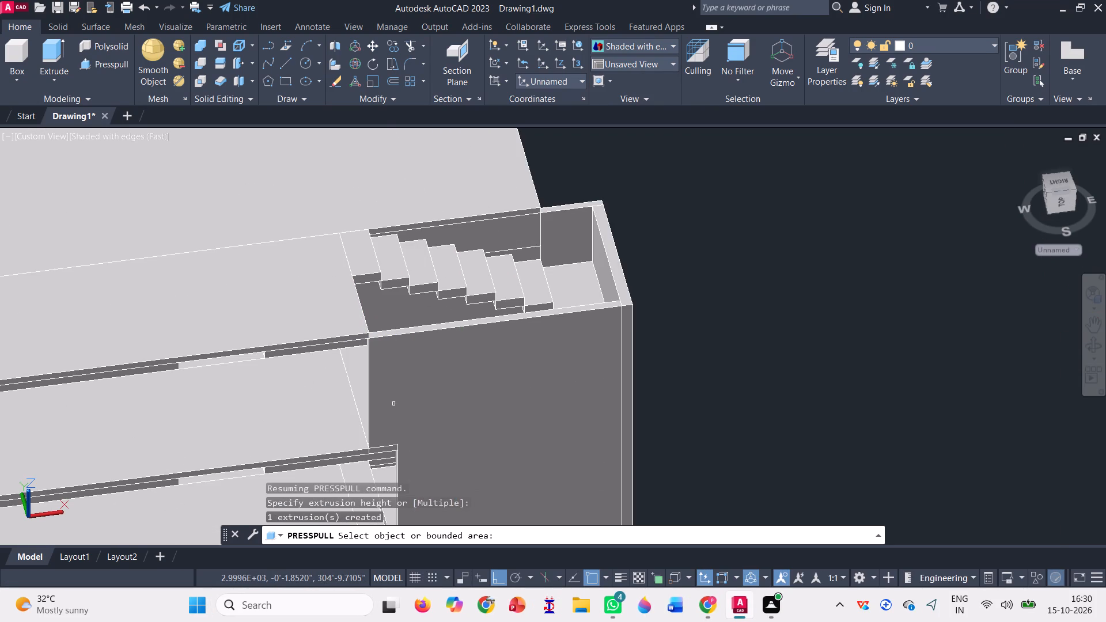
scroll(421, 352, down, 2)
click(1093, 339)
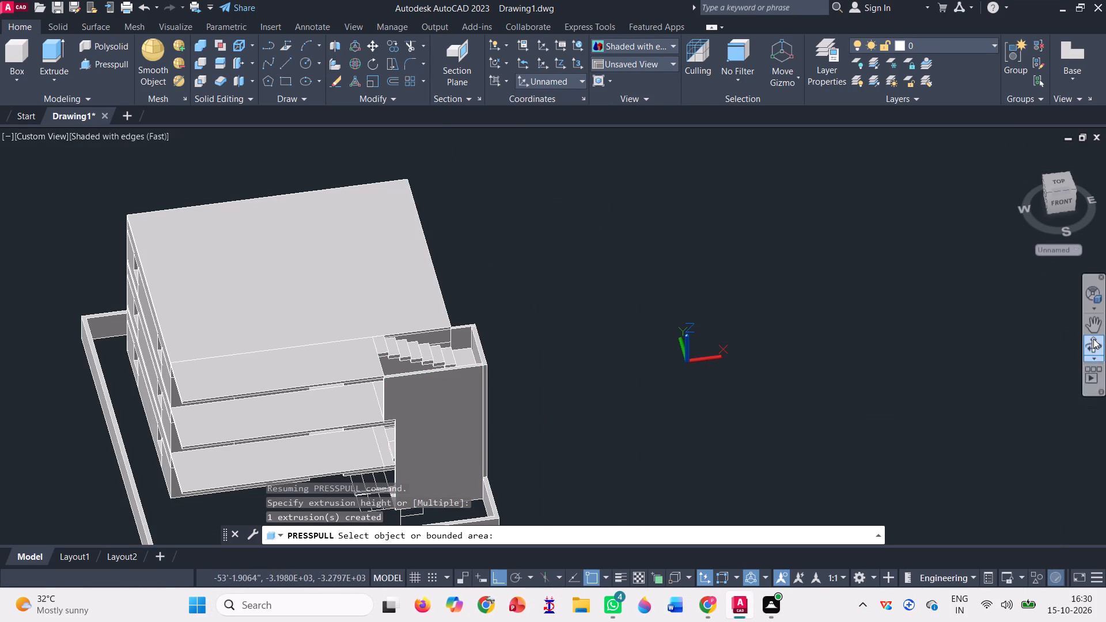
drag(671, 446, 714, 412)
scroll(339, 424, up, 4)
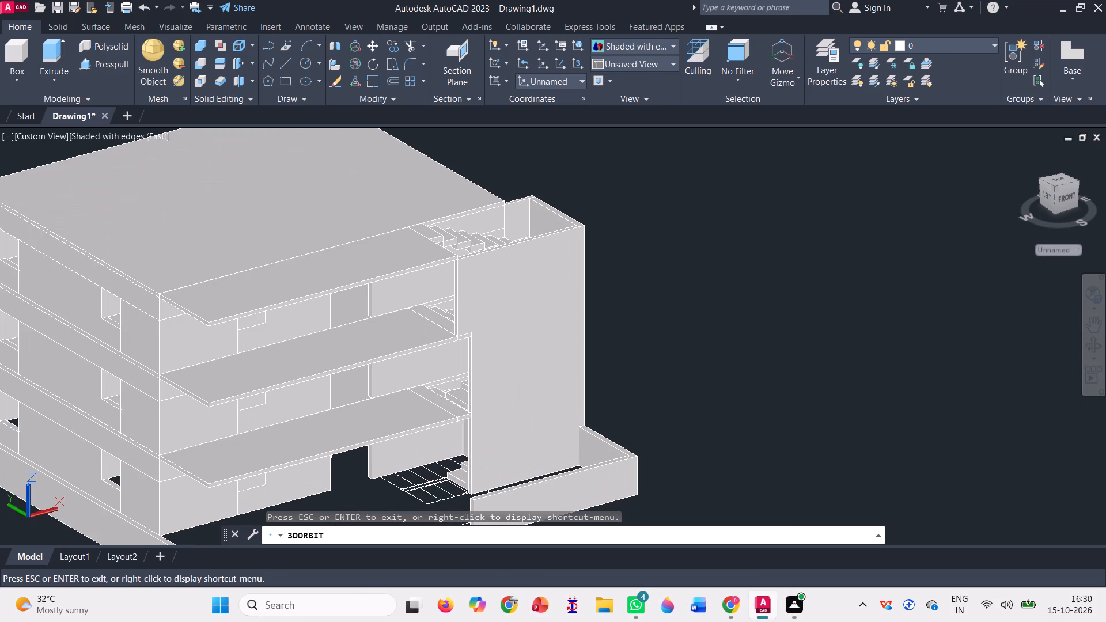
key(Escape)
scroll(446, 366, up, 3)
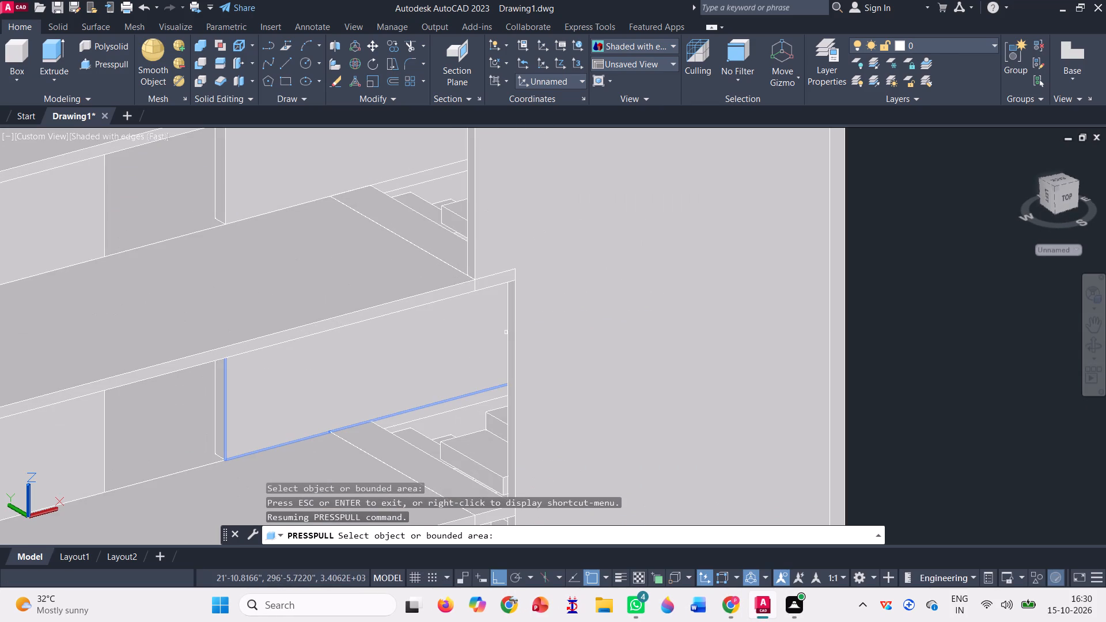
scroll(513, 309, up, 4)
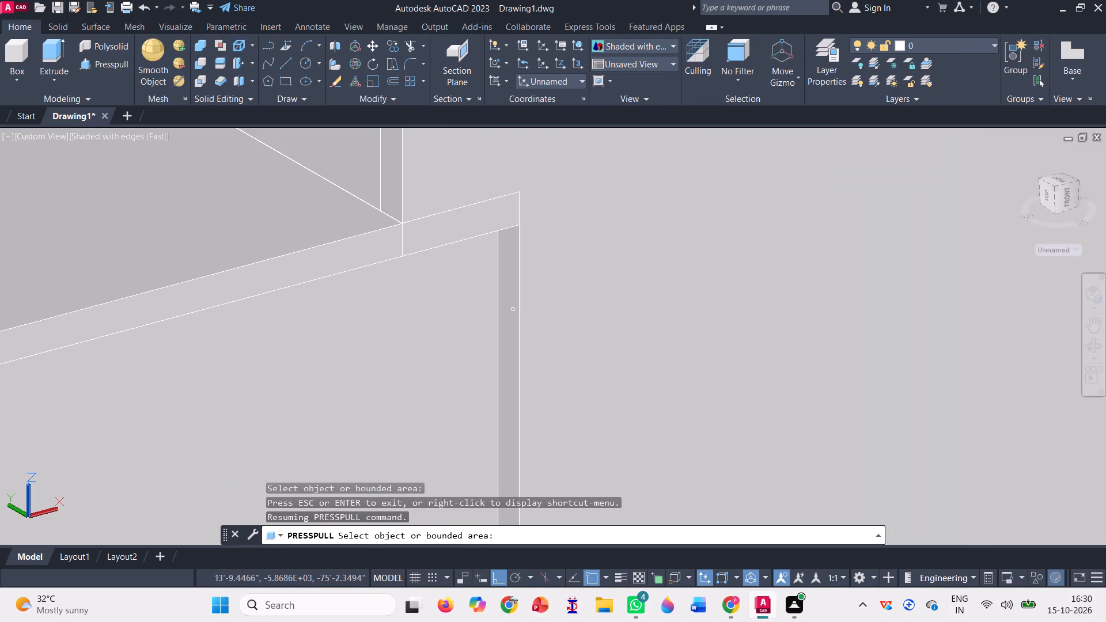
click(513, 326)
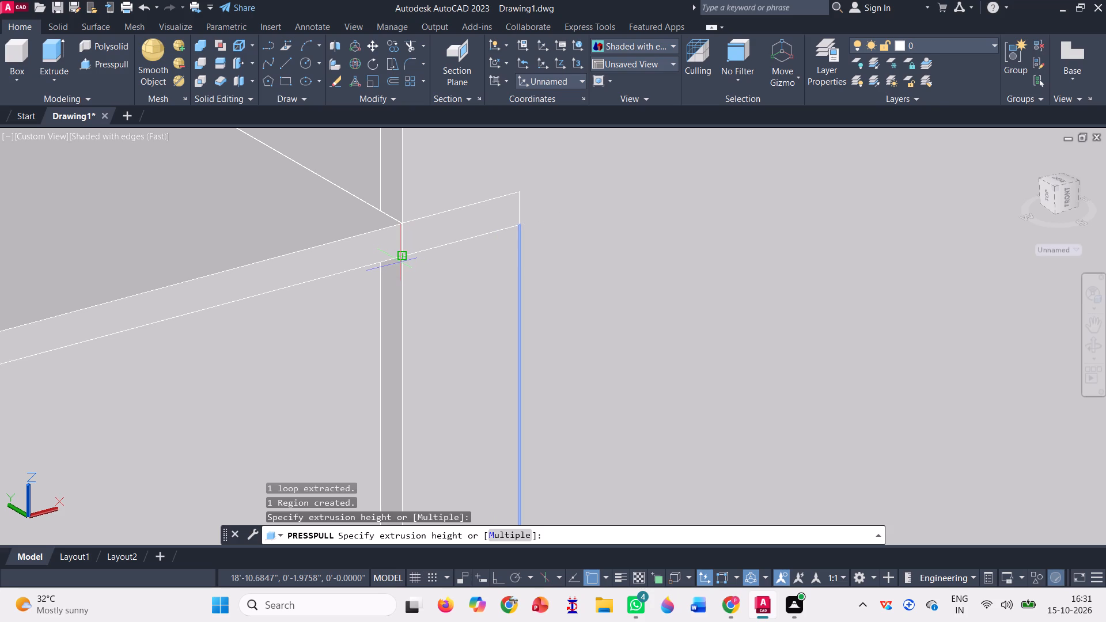
click(402, 257)
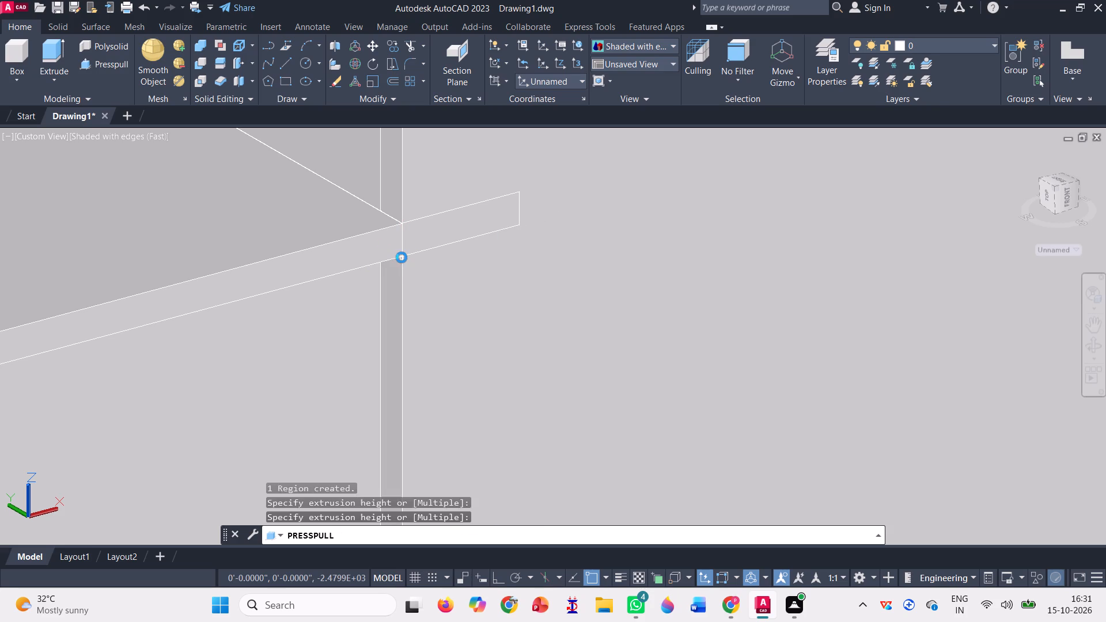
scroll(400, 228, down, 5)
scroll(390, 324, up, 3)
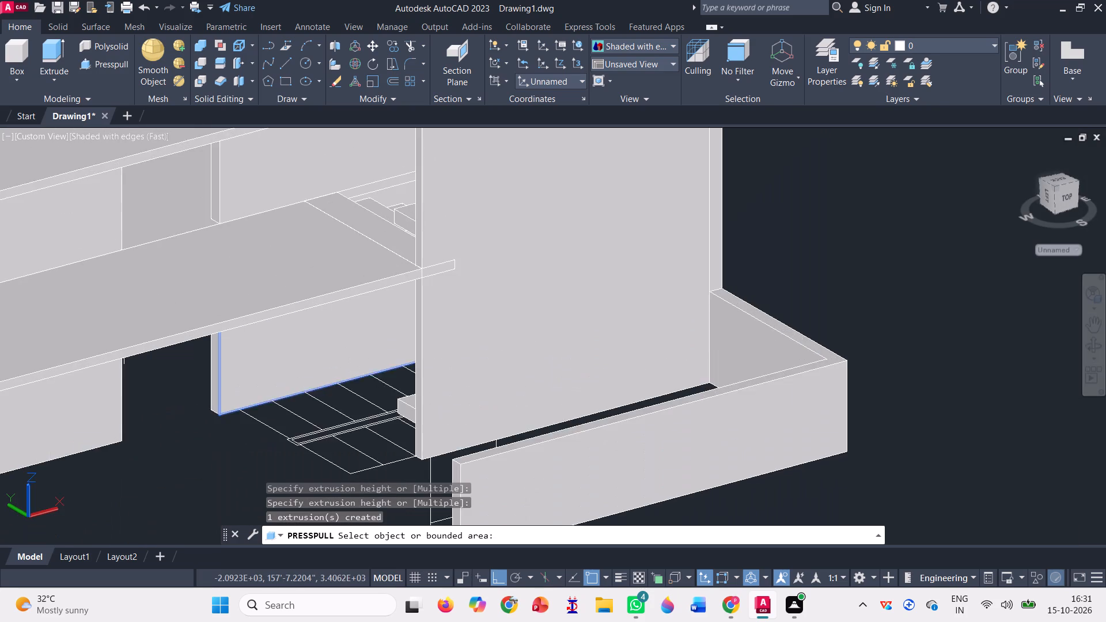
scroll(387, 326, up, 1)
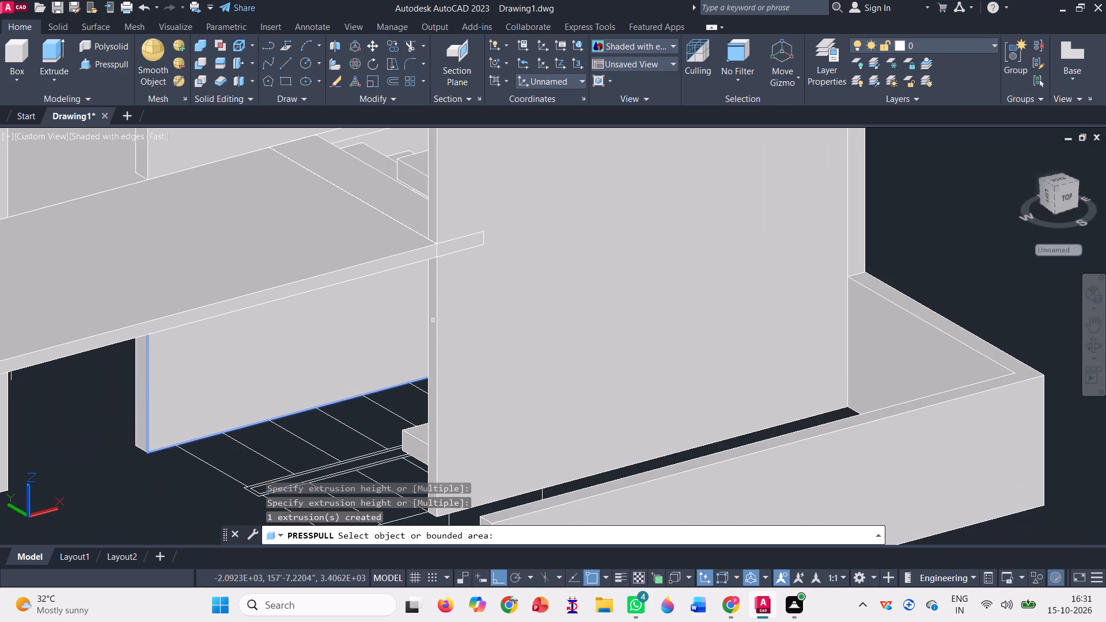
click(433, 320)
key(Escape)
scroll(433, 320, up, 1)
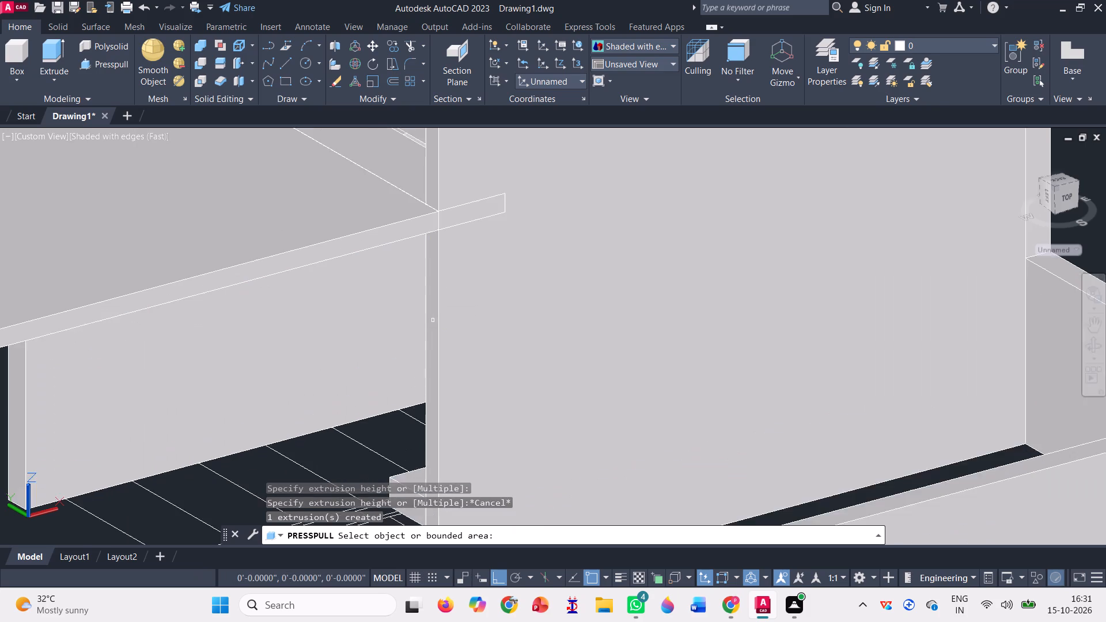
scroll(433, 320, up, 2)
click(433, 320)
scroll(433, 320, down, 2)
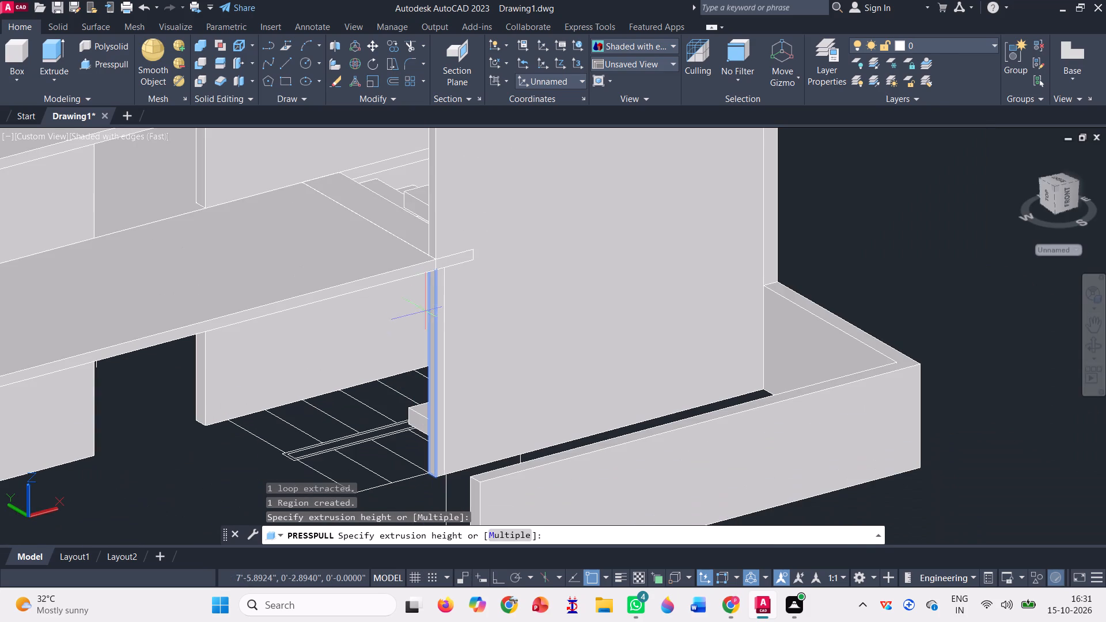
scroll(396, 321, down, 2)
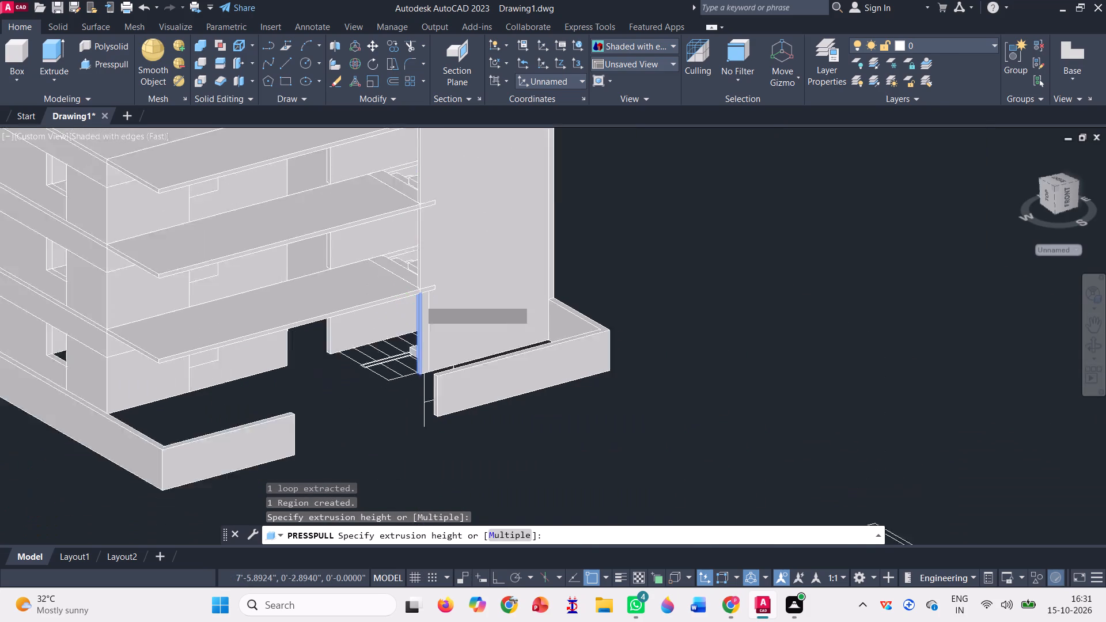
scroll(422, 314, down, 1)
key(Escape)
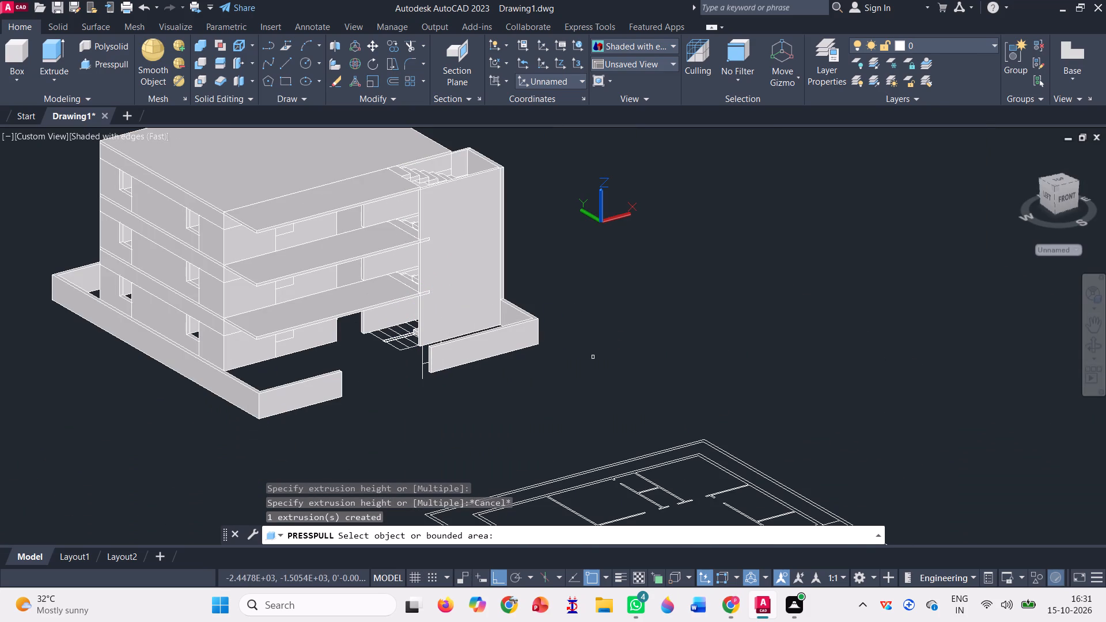
Delete the leftover line outline hanging below ground level near the stairwell and the boundary wall.
scroll(421, 288, up, 2)
scroll(423, 312, down, 1)
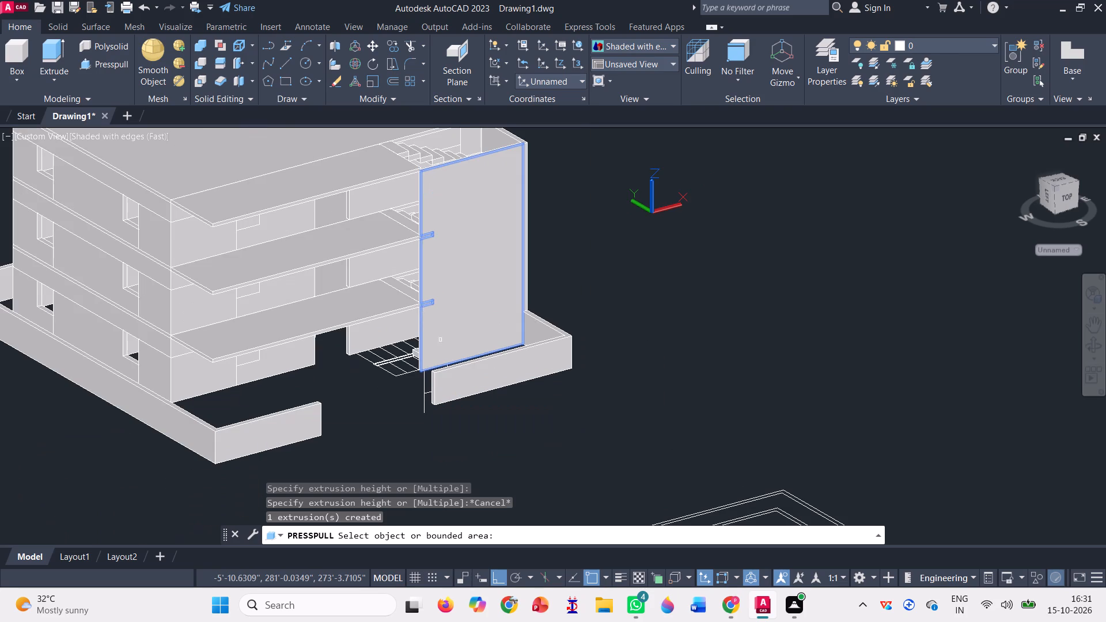
scroll(623, 340, down, 1)
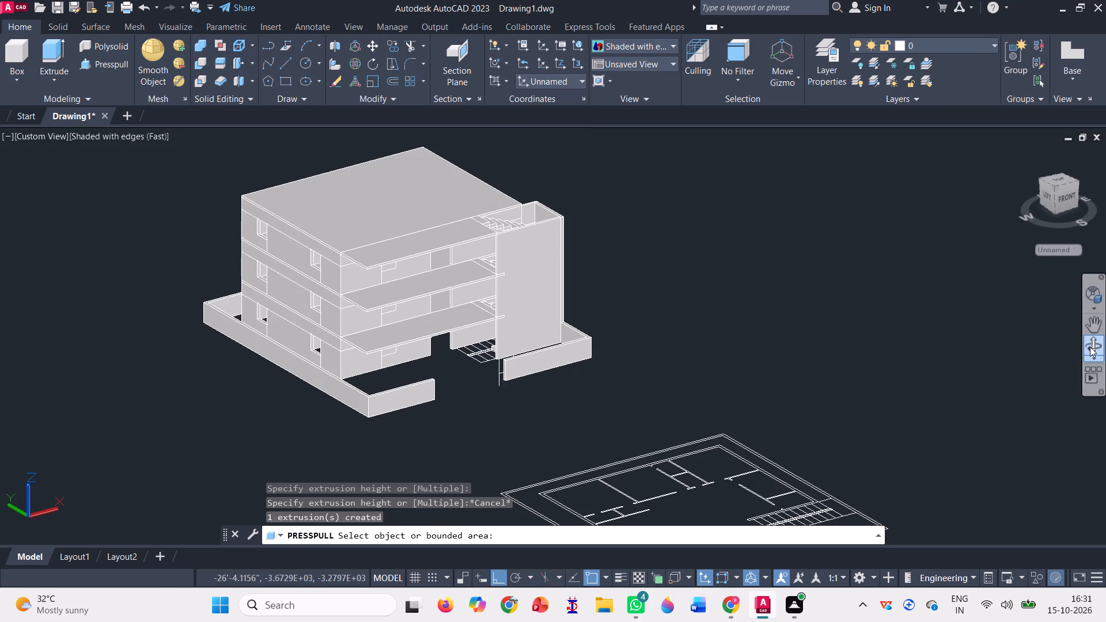
click(1088, 347)
drag(603, 348, 524, 367)
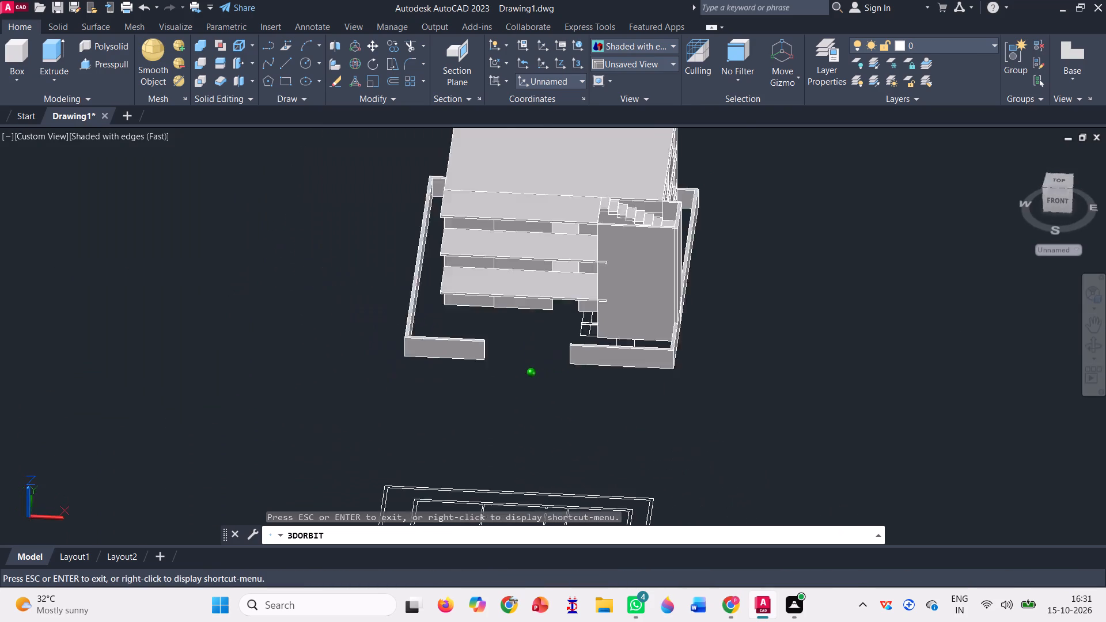
drag(524, 367, 594, 356)
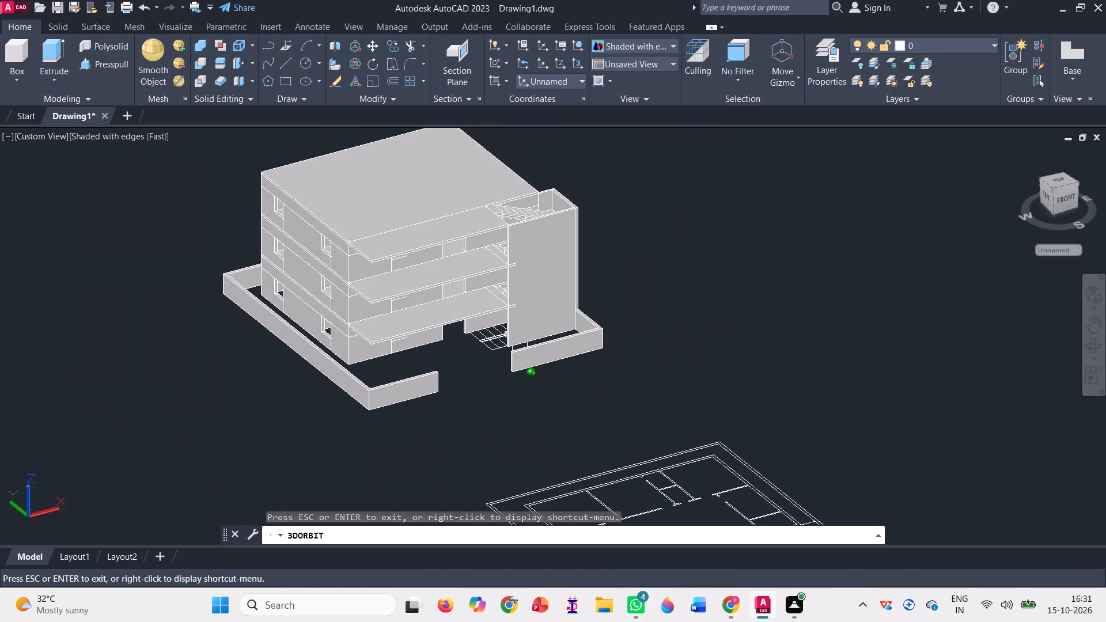
drag(594, 356, 613, 331)
scroll(388, 222, up, 3)
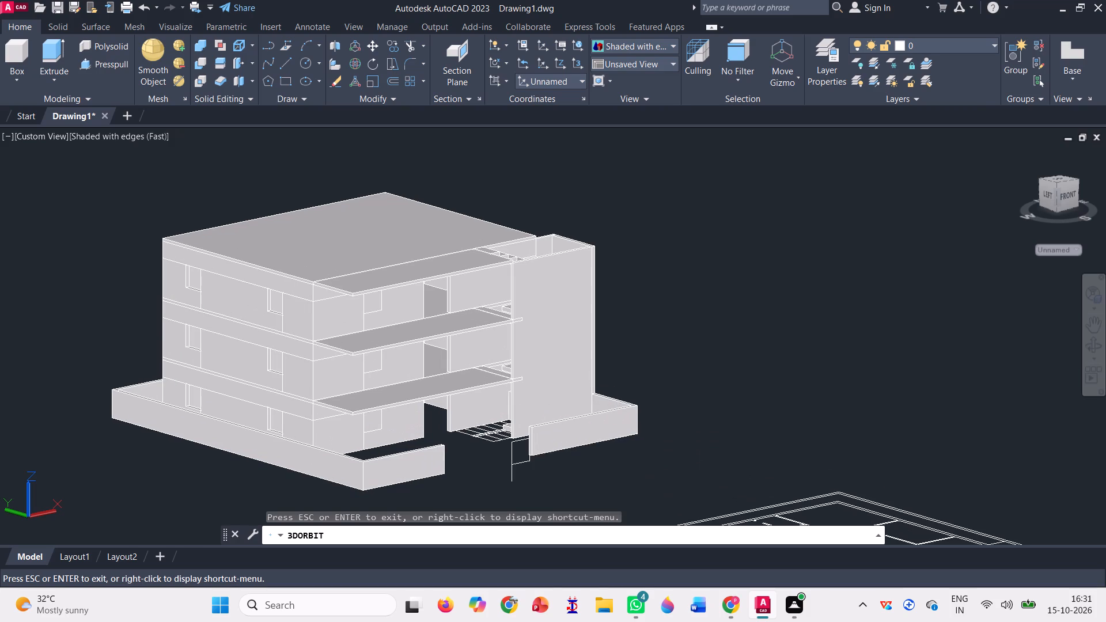
drag(869, 395, 679, 388)
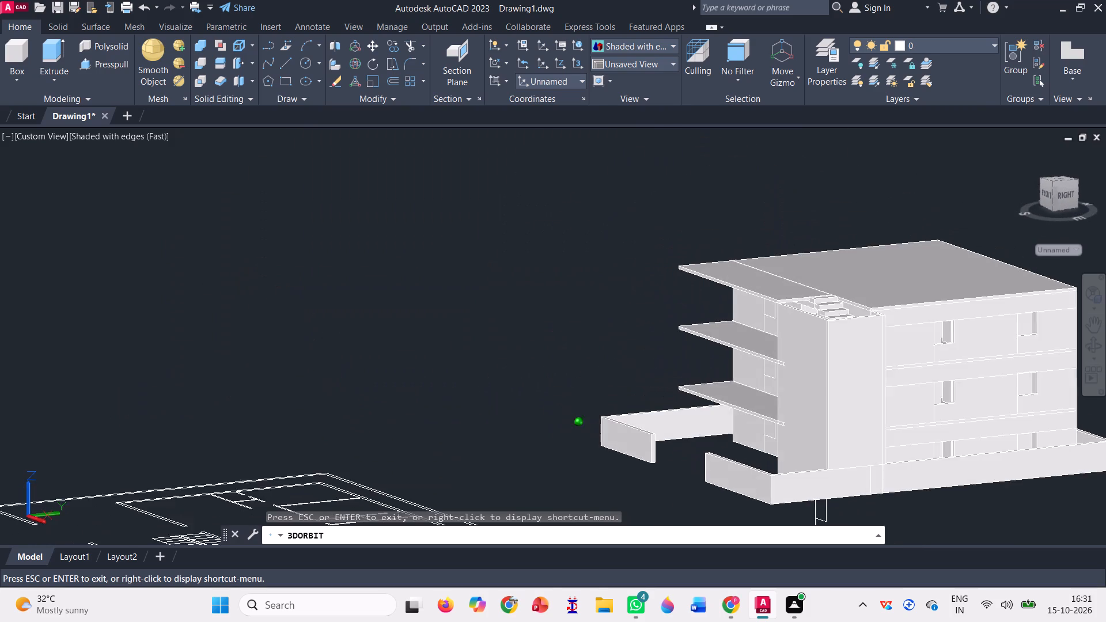
drag(679, 388, 678, 388)
scroll(430, 374, down, 3)
click(856, 483)
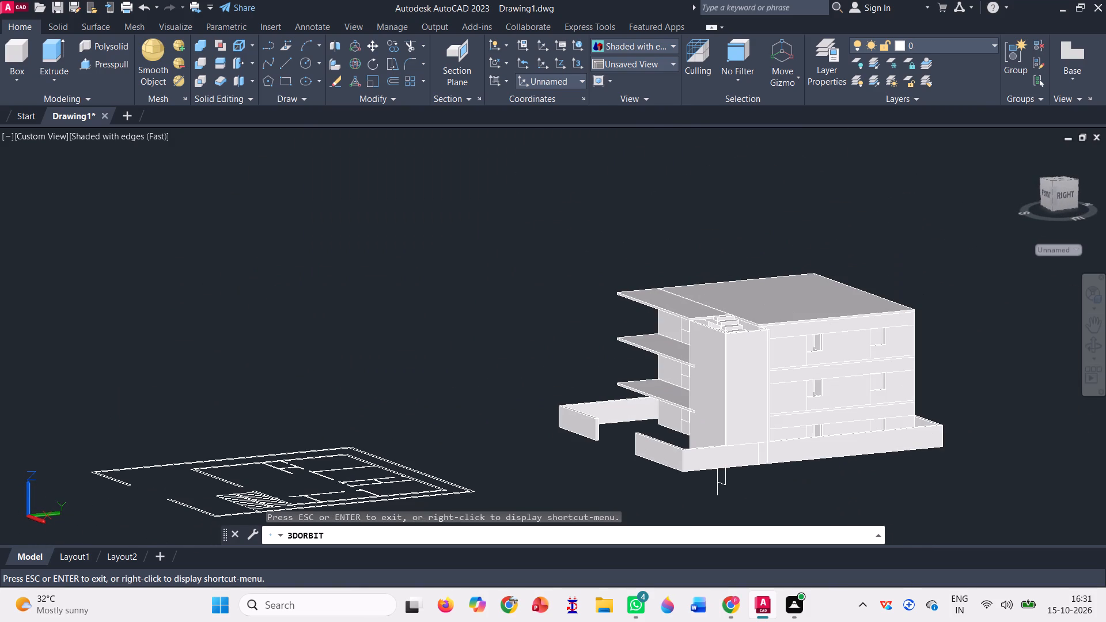
key(Escape)
click(718, 488)
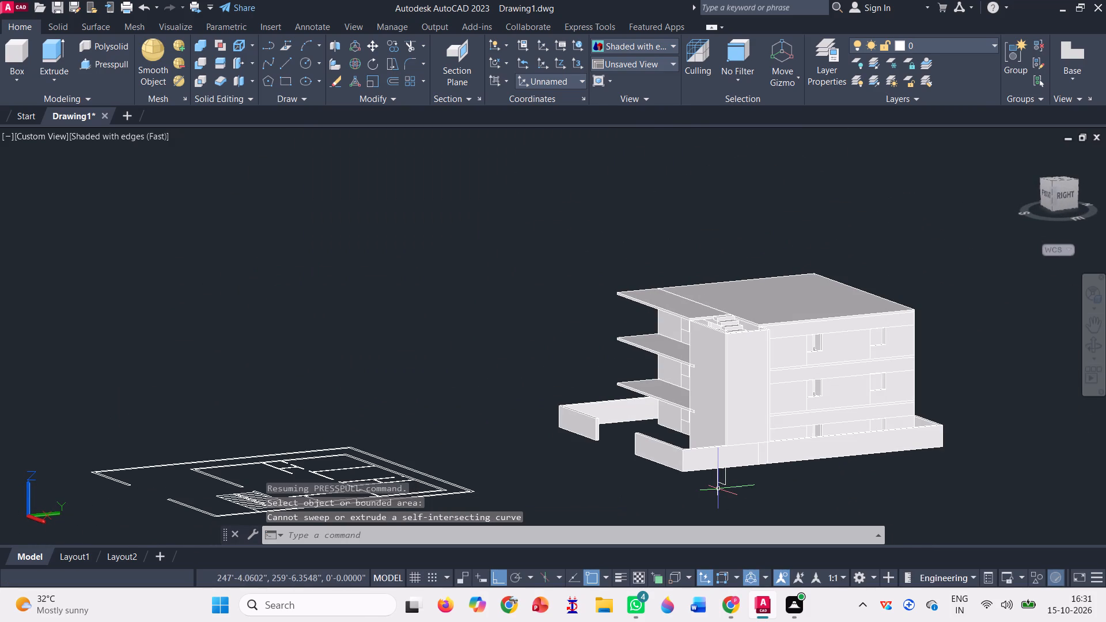
click(707, 492)
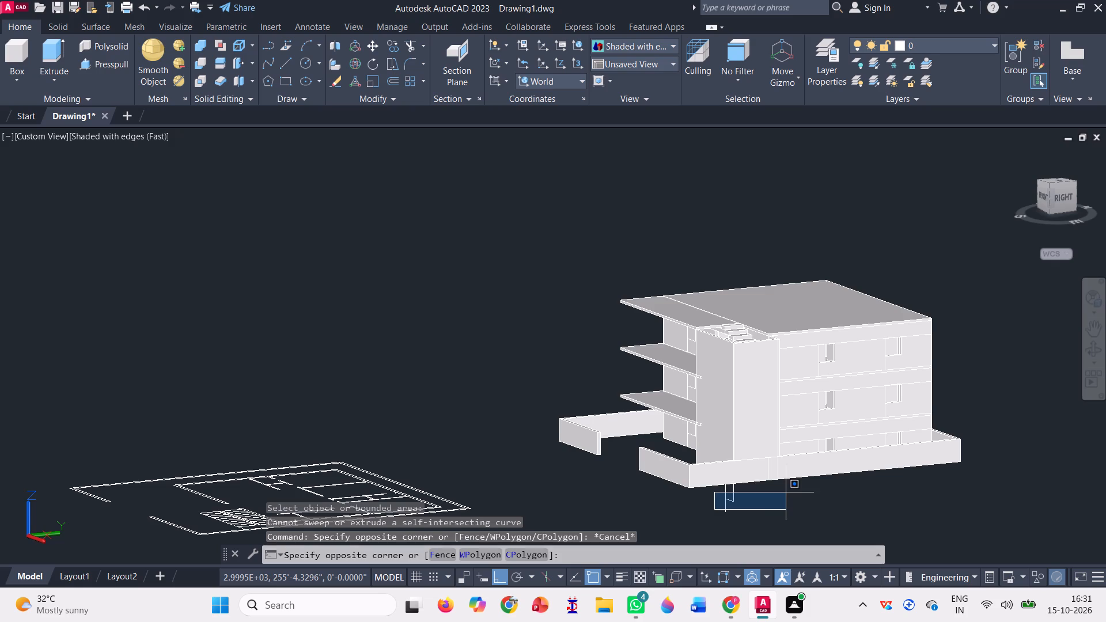
click(763, 510)
click(745, 507)
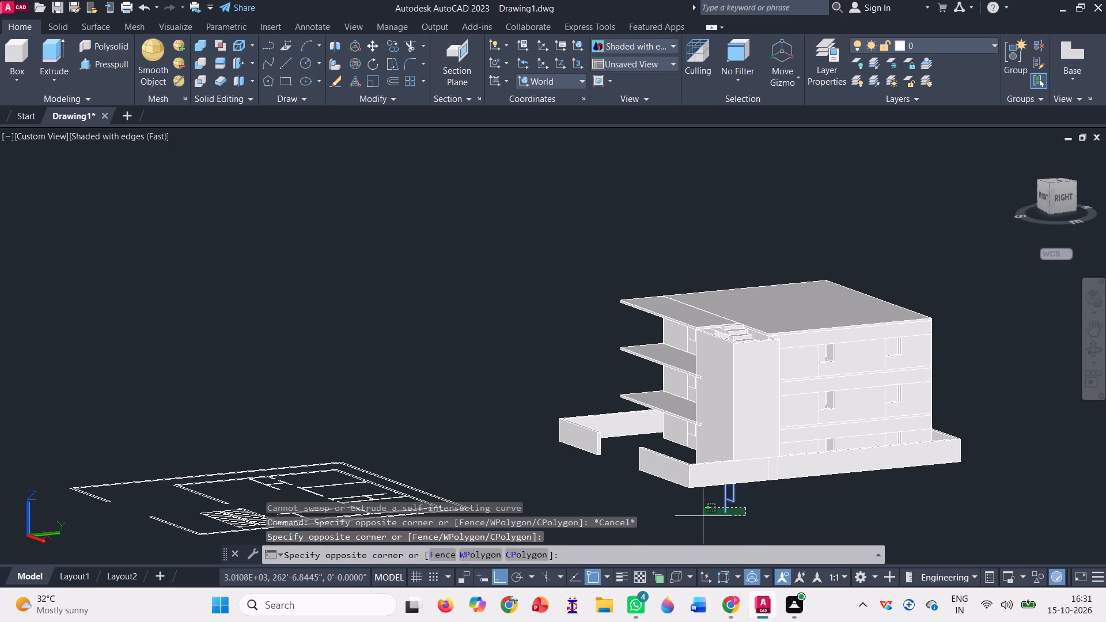
click(702, 514)
key(Delete)
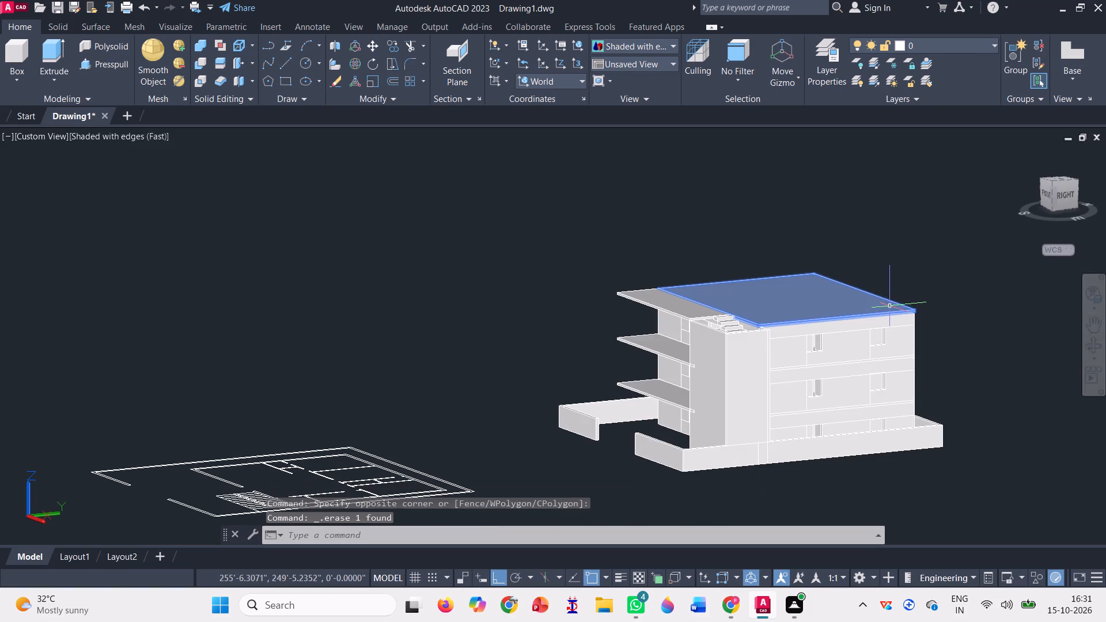
Presspull the main roof slab's front edge face outward to the top corner of the stairwell's outer wall.
scroll(991, 285, up, 2)
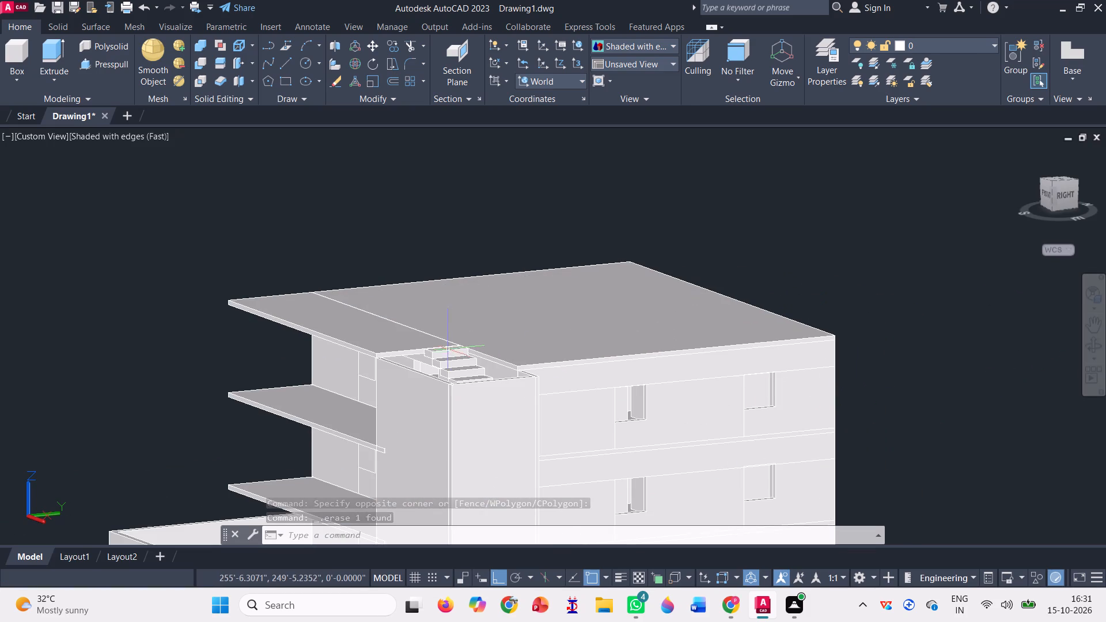
scroll(615, 350, up, 3)
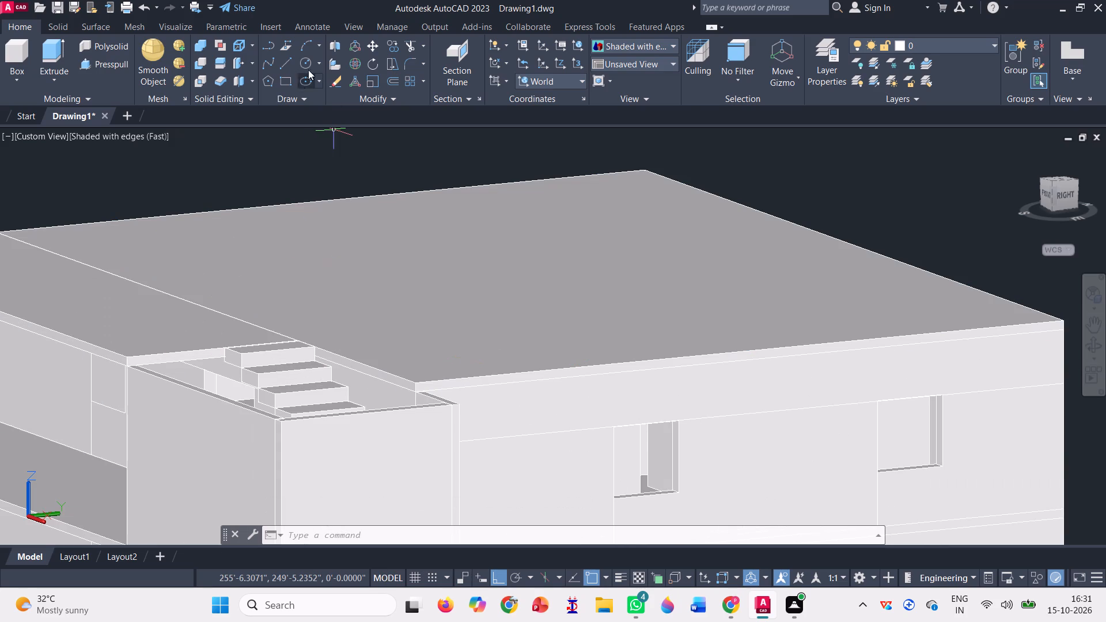
click(100, 67)
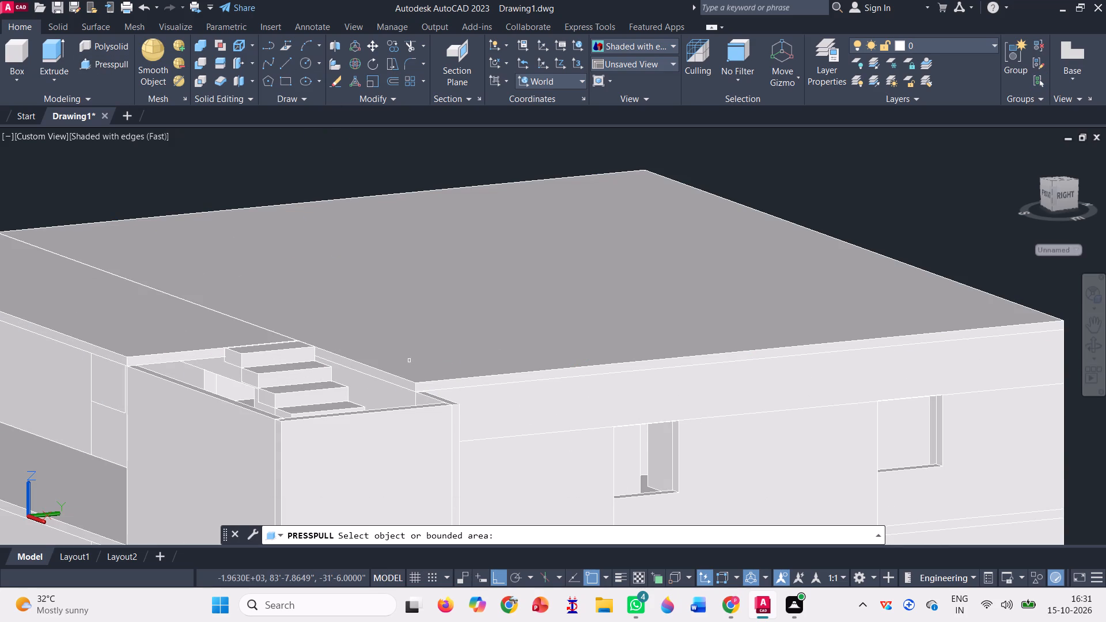
scroll(435, 389, up, 3)
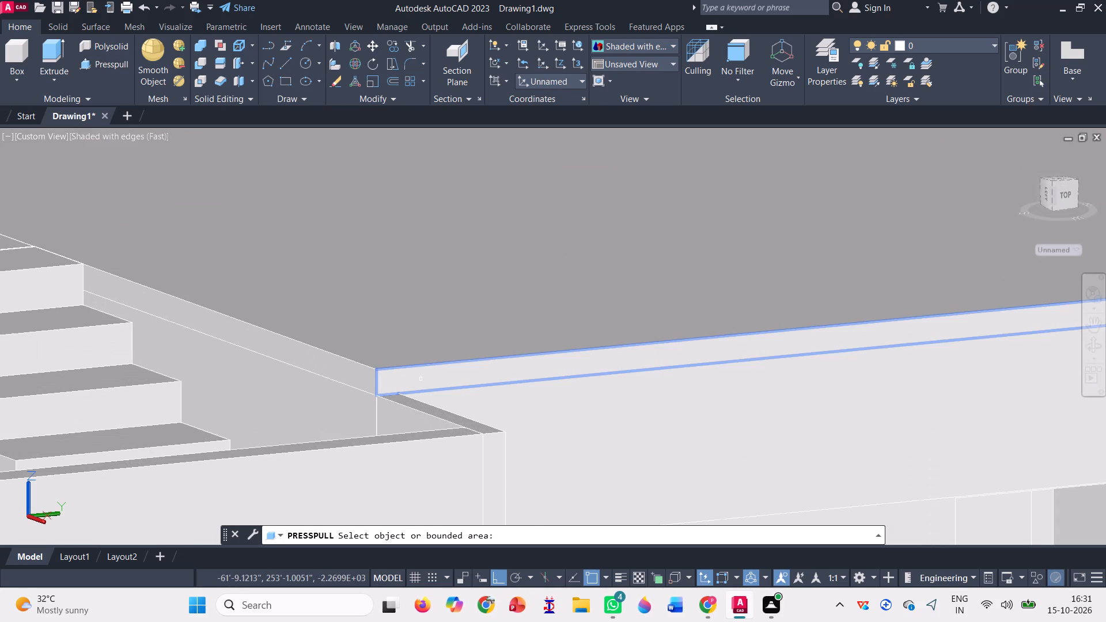
click(421, 377)
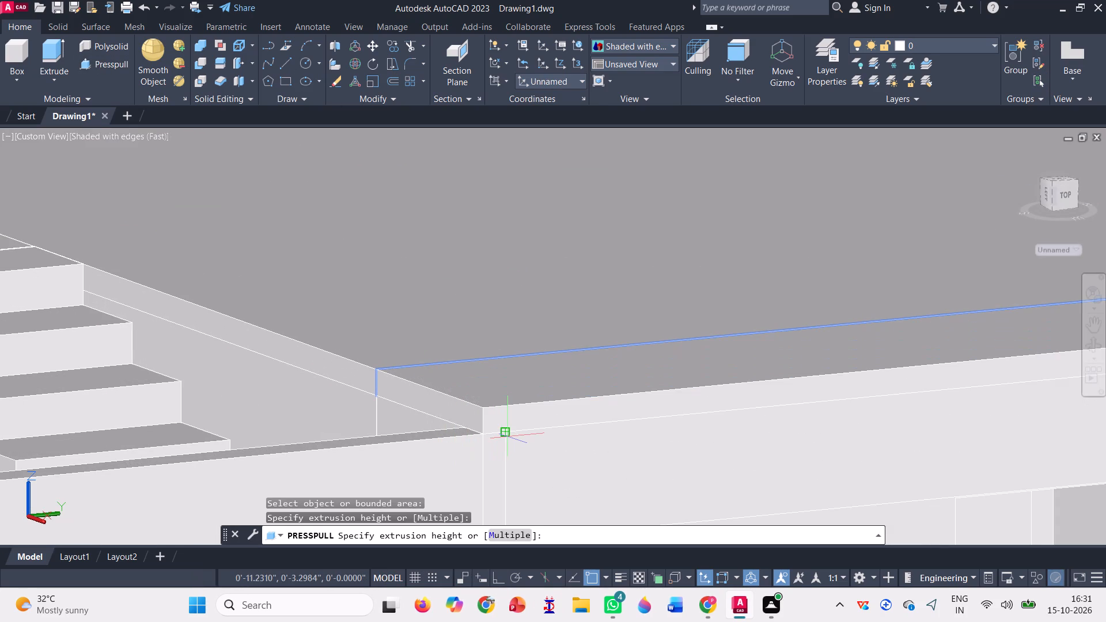
click(507, 428)
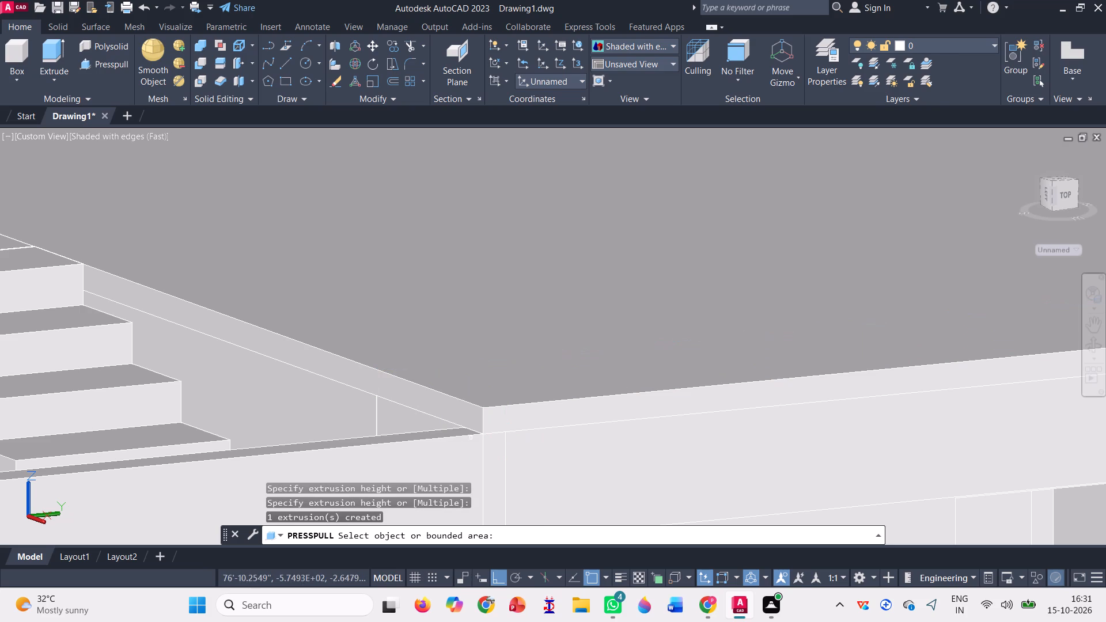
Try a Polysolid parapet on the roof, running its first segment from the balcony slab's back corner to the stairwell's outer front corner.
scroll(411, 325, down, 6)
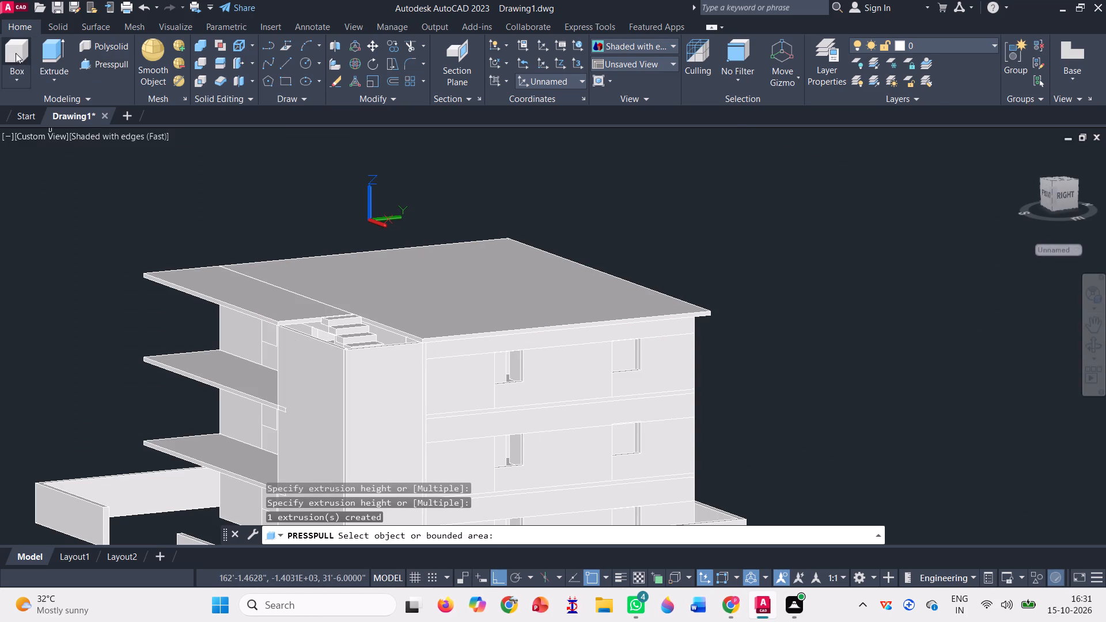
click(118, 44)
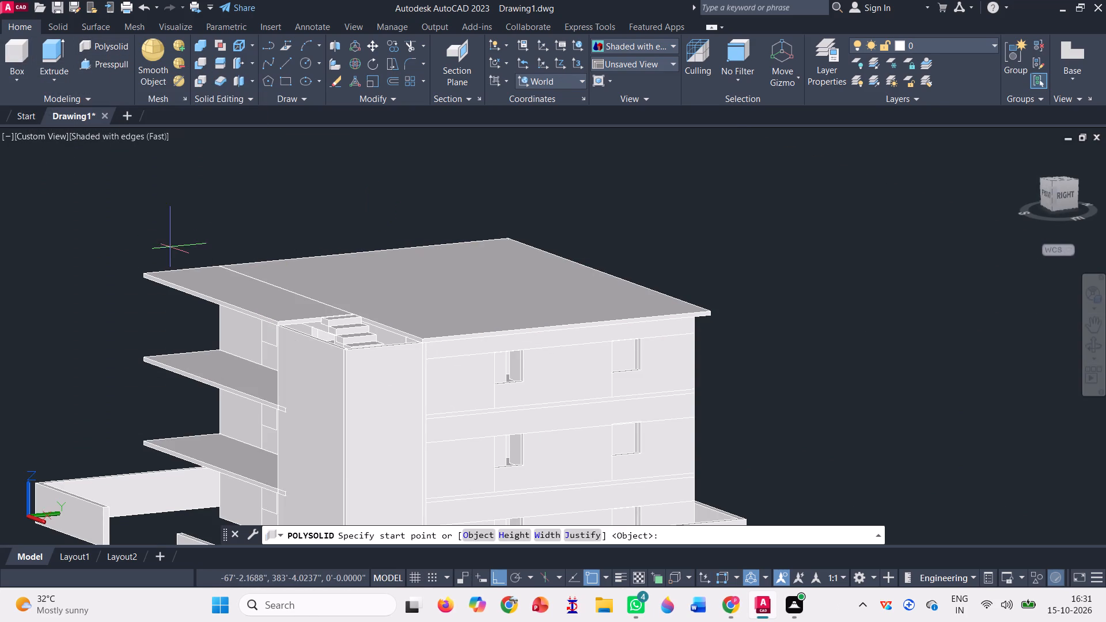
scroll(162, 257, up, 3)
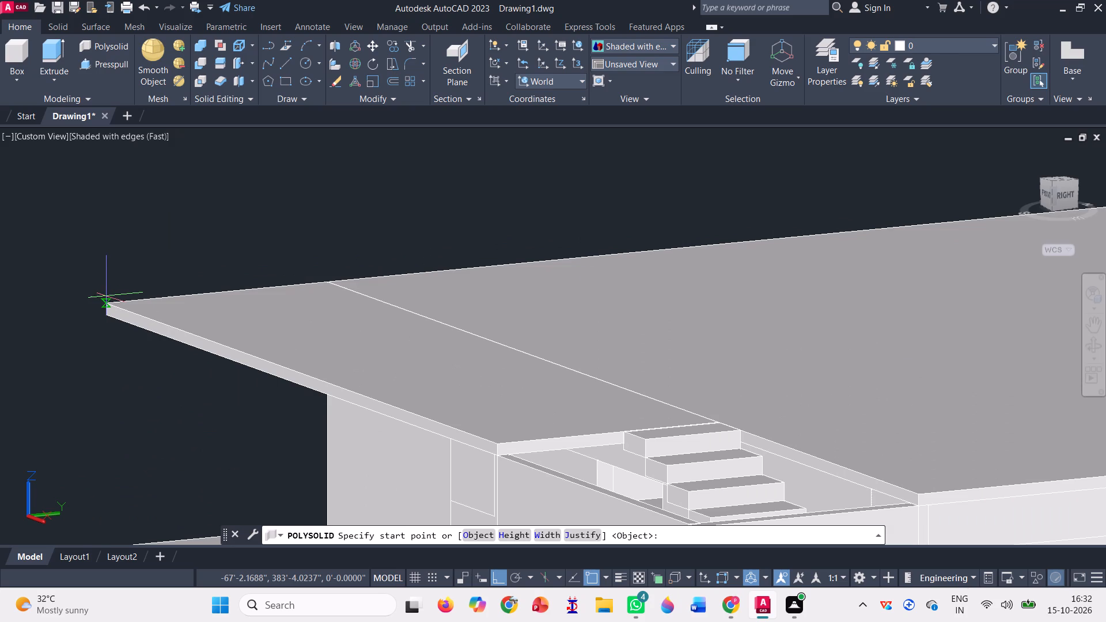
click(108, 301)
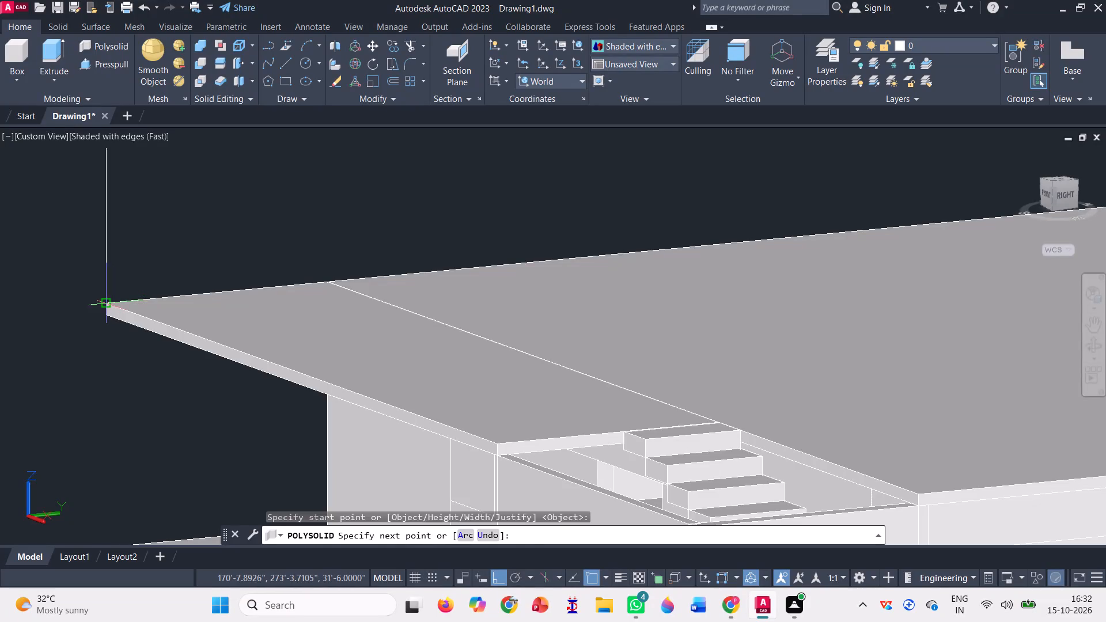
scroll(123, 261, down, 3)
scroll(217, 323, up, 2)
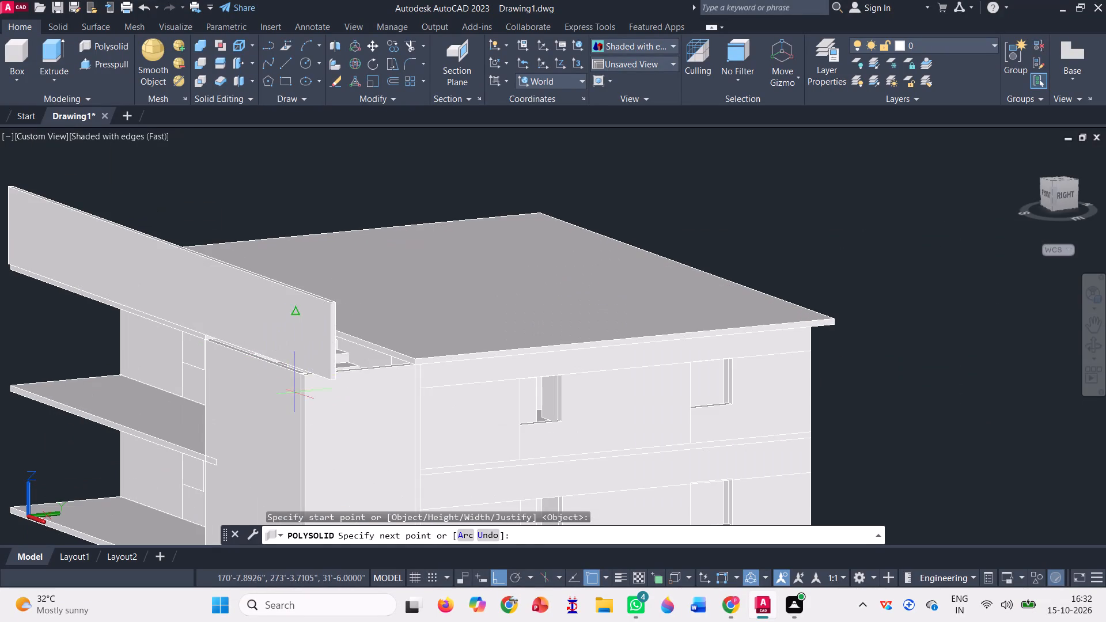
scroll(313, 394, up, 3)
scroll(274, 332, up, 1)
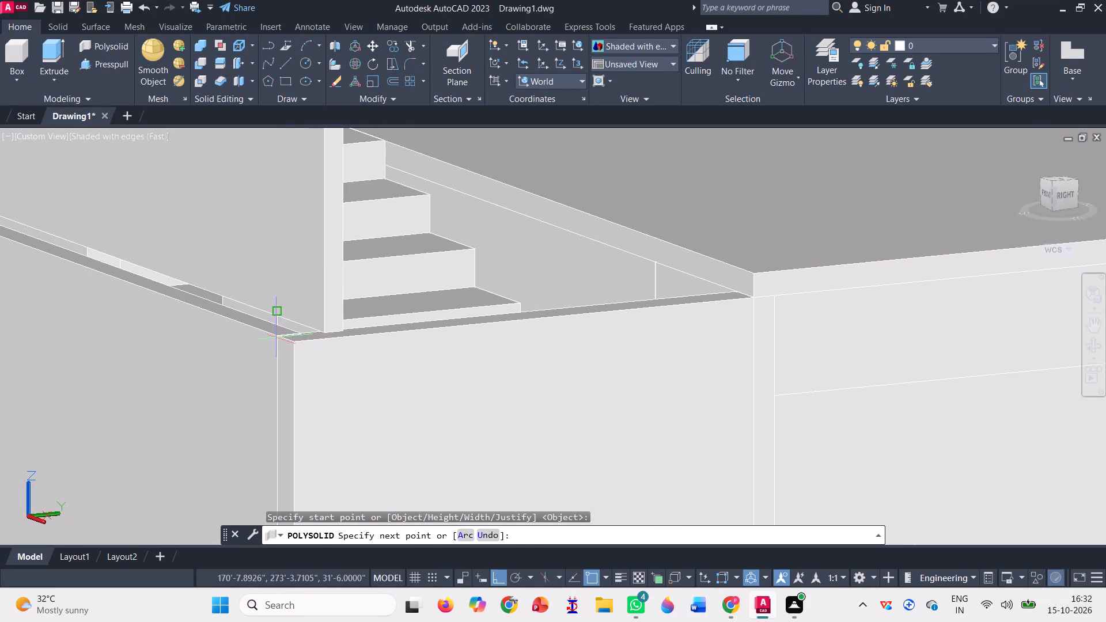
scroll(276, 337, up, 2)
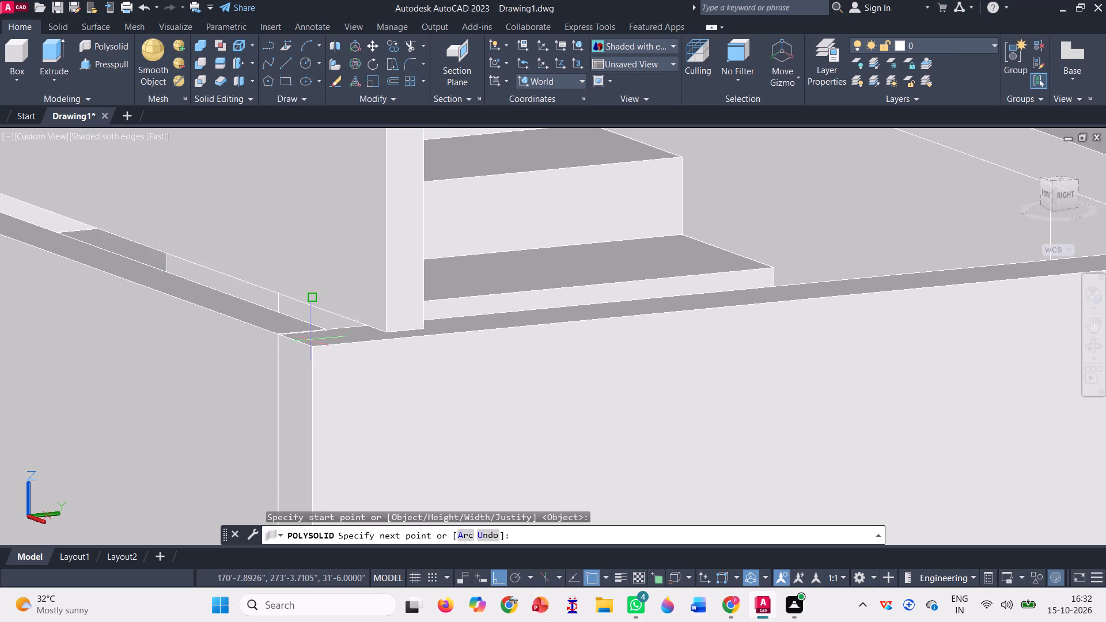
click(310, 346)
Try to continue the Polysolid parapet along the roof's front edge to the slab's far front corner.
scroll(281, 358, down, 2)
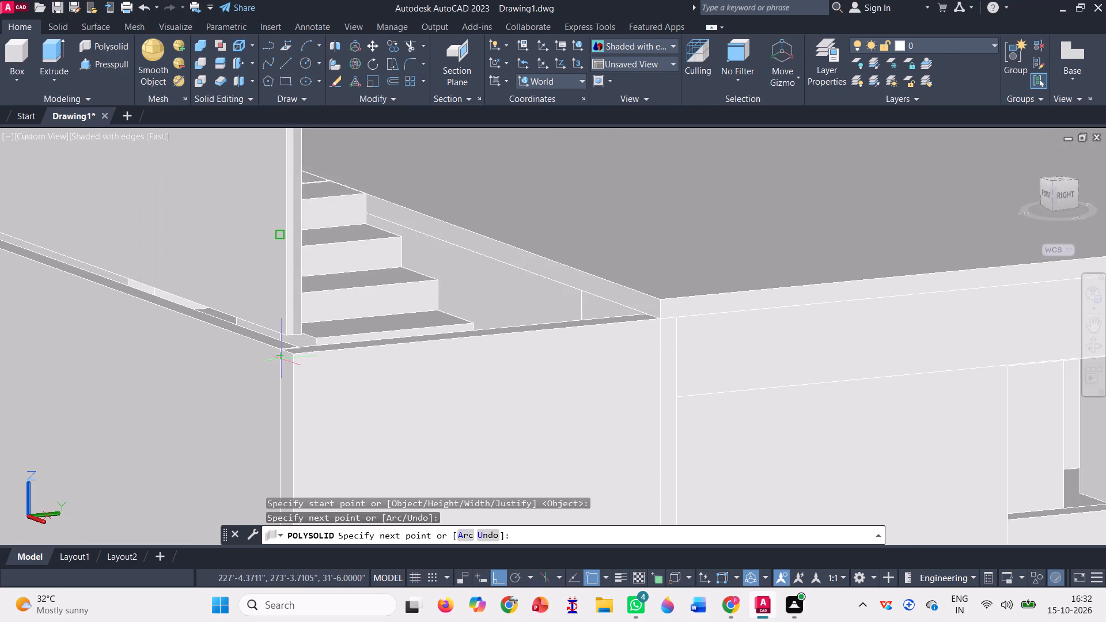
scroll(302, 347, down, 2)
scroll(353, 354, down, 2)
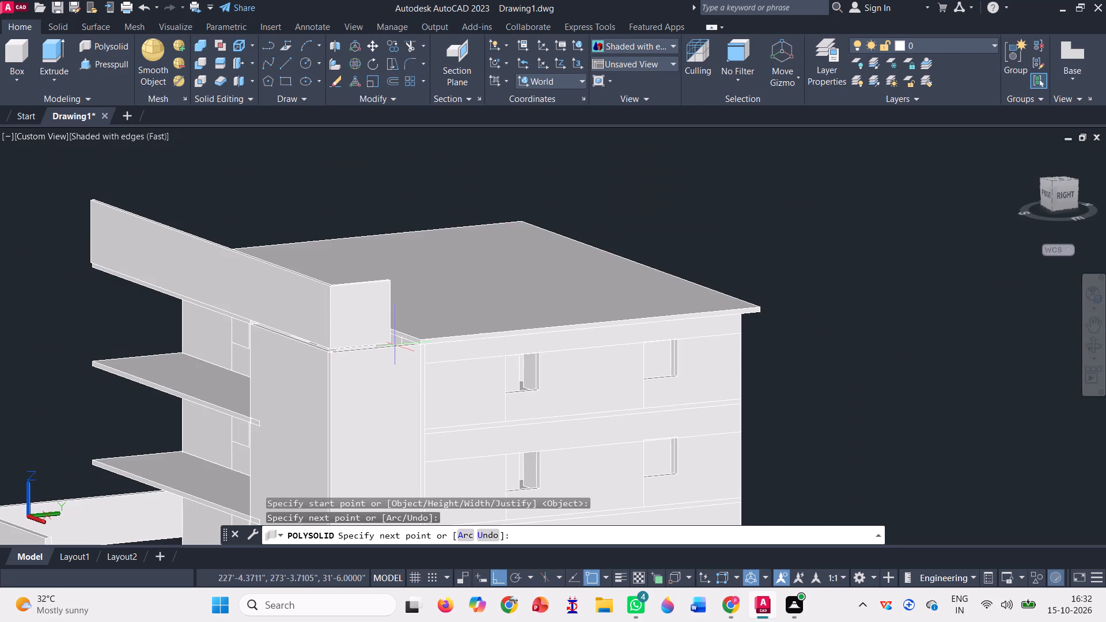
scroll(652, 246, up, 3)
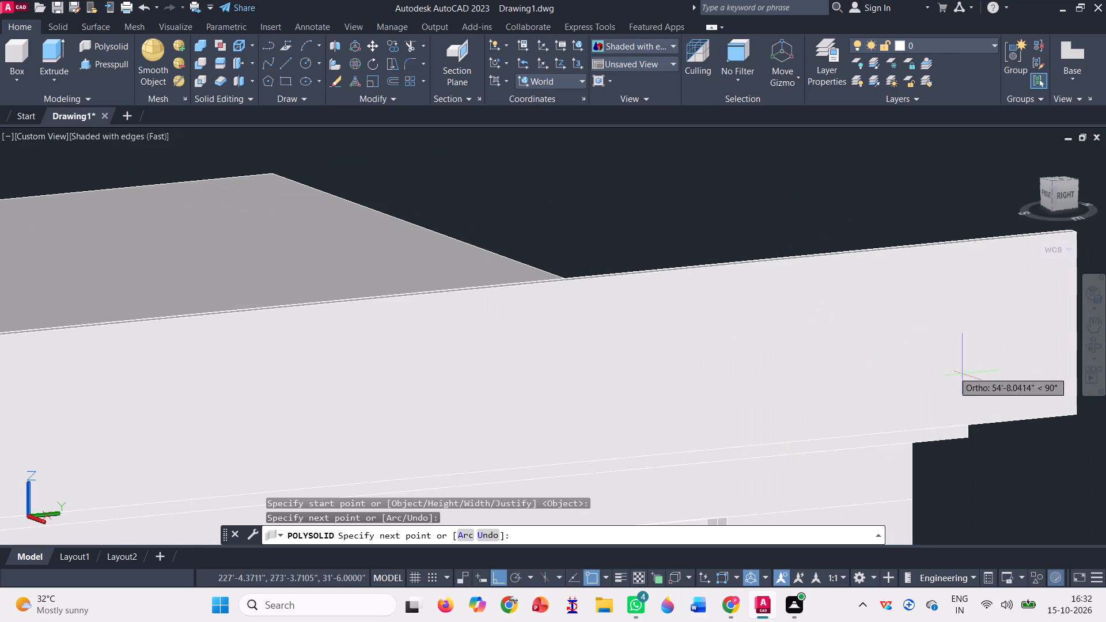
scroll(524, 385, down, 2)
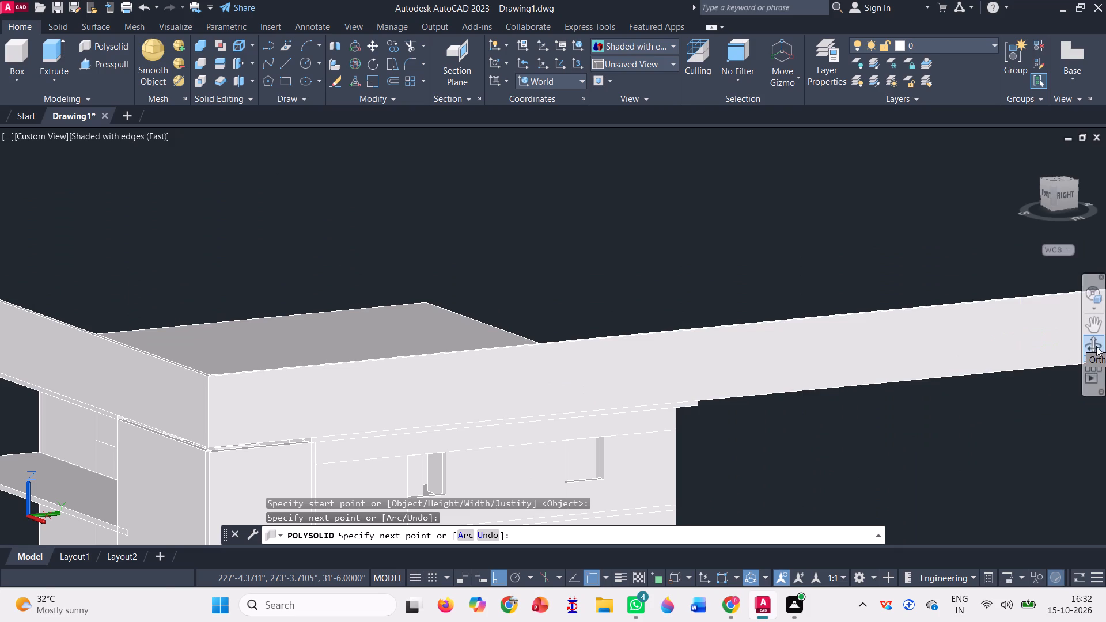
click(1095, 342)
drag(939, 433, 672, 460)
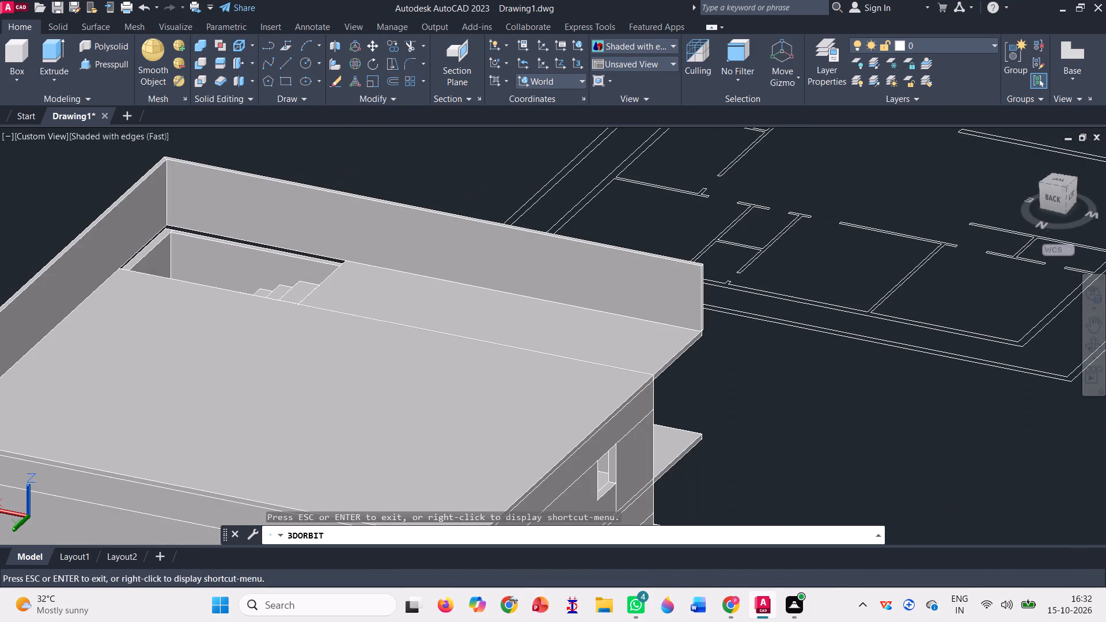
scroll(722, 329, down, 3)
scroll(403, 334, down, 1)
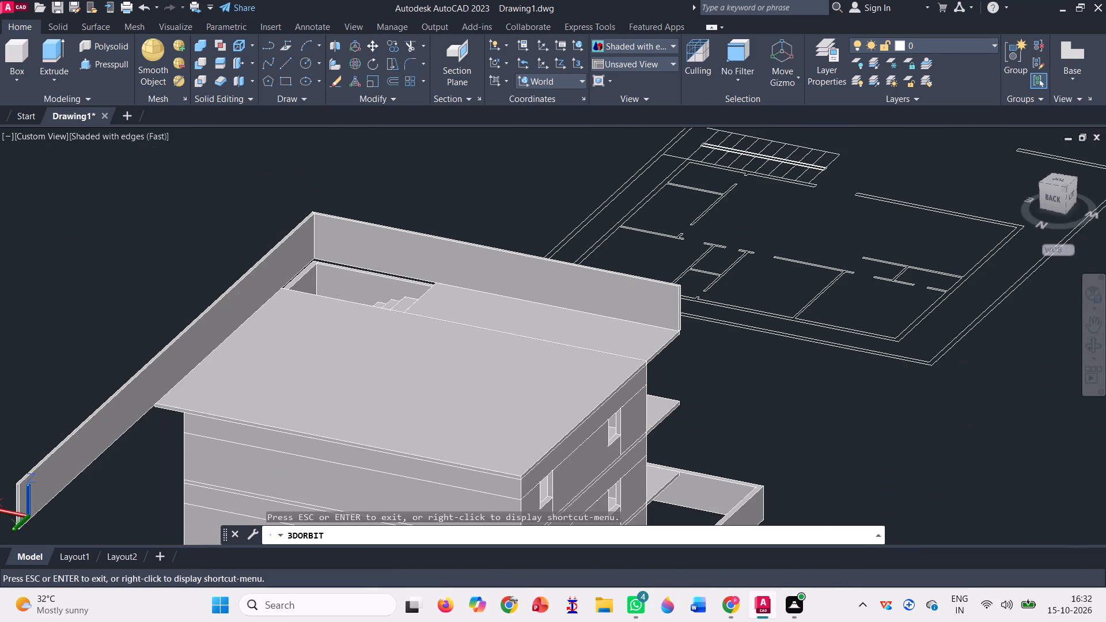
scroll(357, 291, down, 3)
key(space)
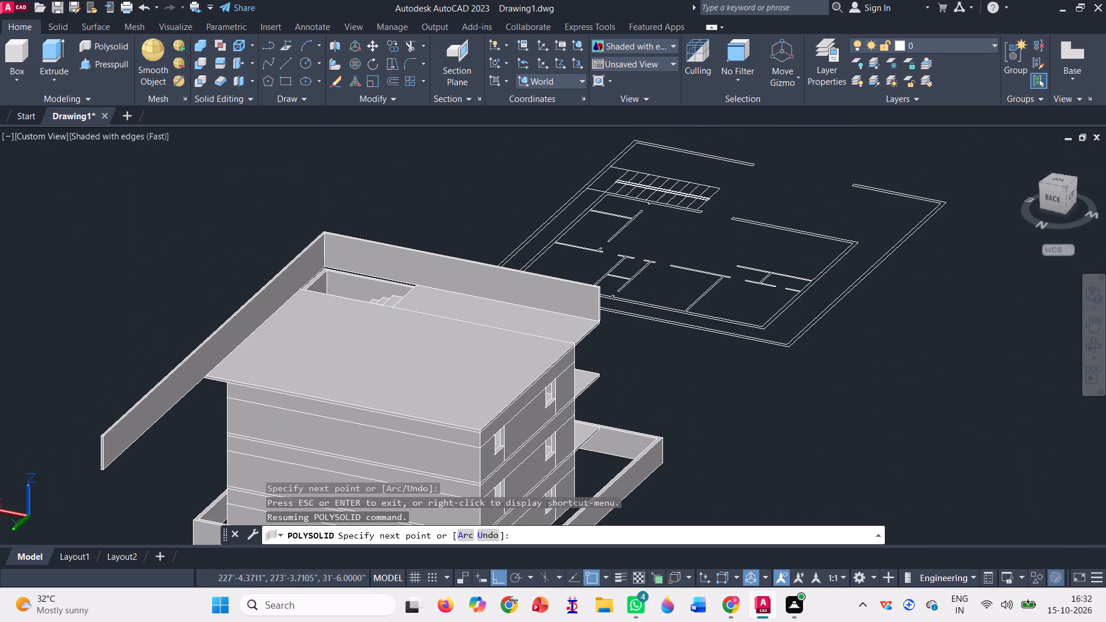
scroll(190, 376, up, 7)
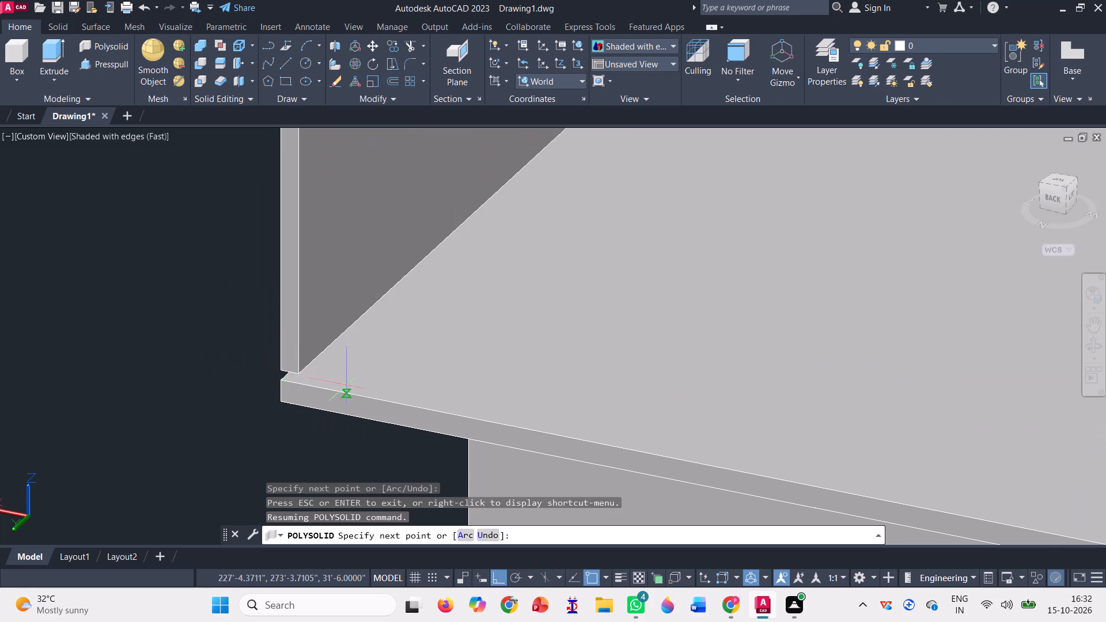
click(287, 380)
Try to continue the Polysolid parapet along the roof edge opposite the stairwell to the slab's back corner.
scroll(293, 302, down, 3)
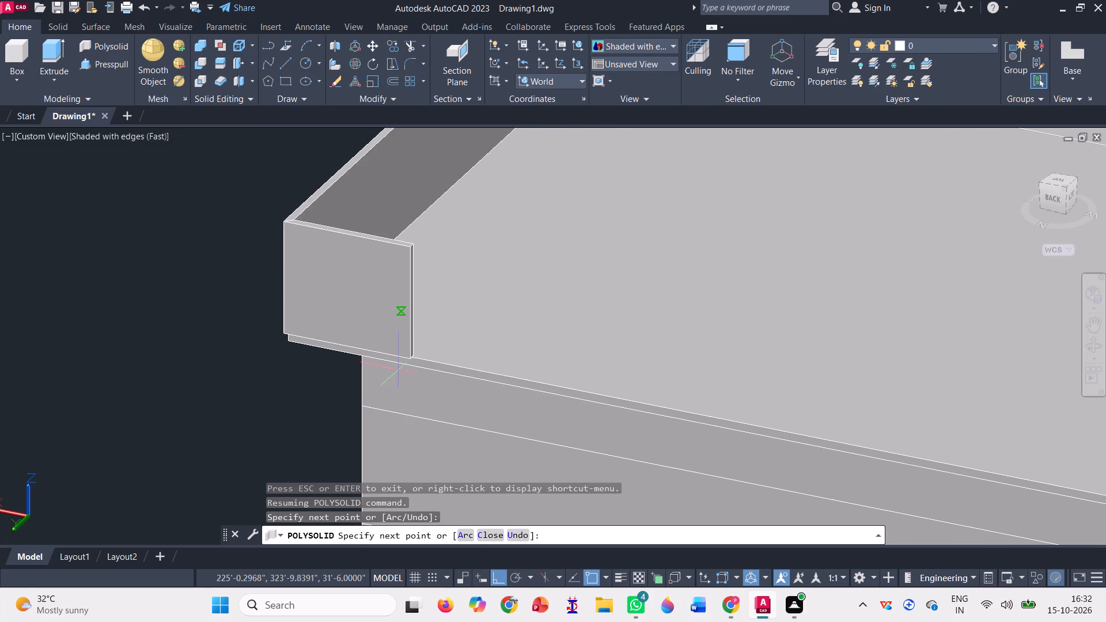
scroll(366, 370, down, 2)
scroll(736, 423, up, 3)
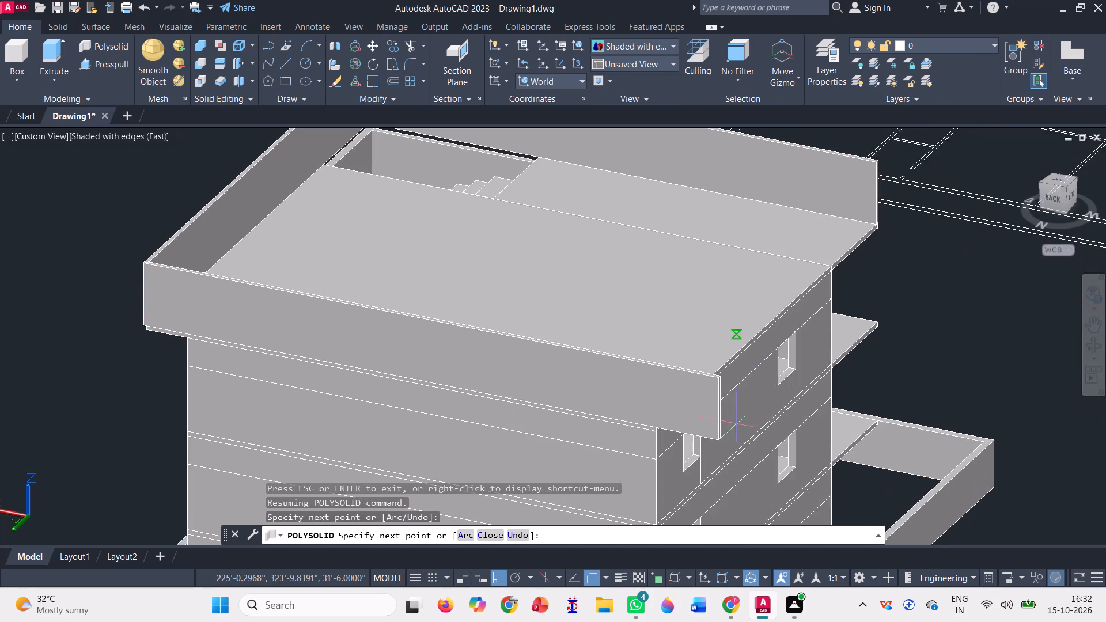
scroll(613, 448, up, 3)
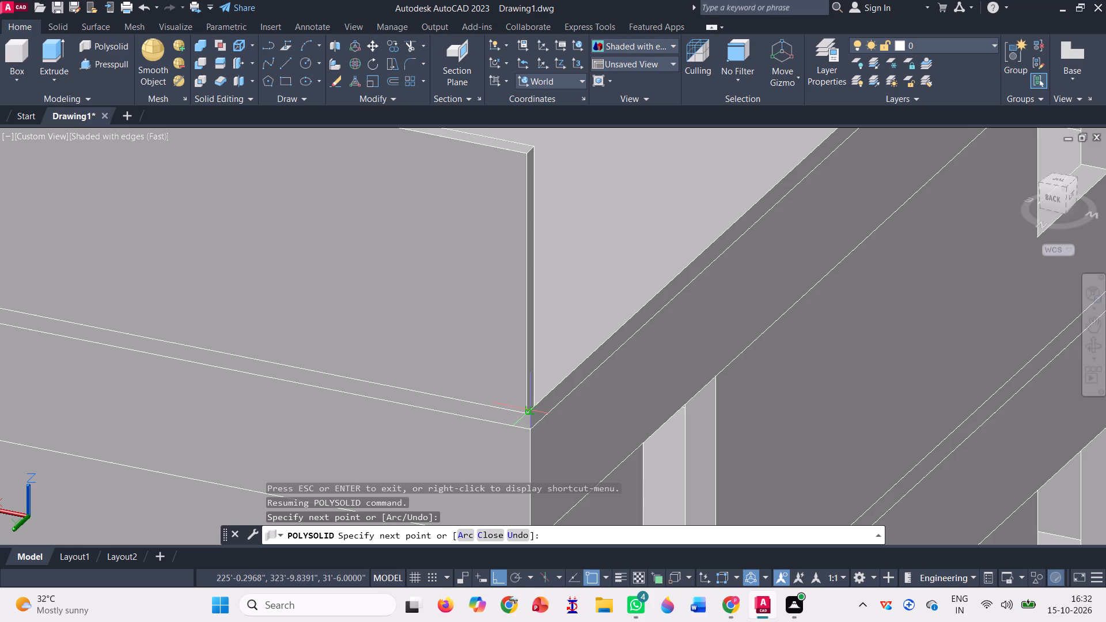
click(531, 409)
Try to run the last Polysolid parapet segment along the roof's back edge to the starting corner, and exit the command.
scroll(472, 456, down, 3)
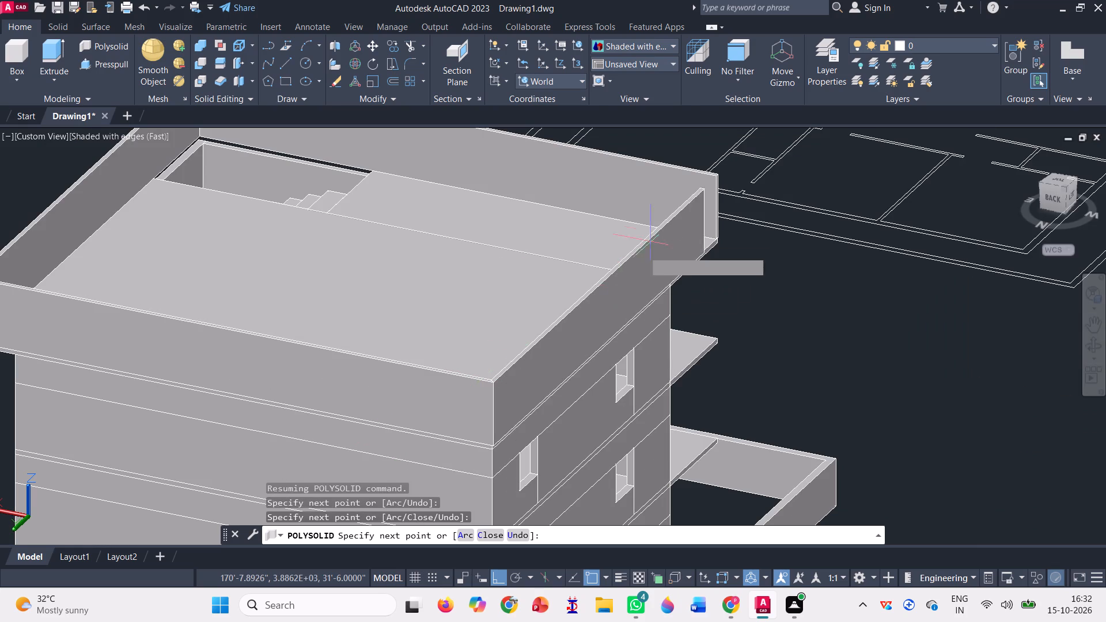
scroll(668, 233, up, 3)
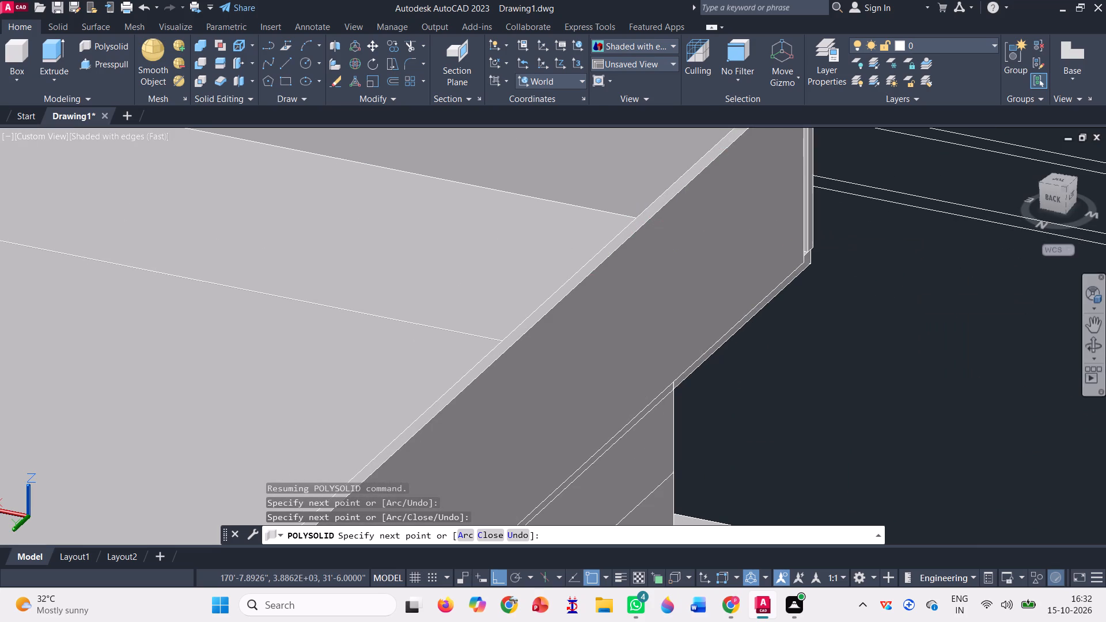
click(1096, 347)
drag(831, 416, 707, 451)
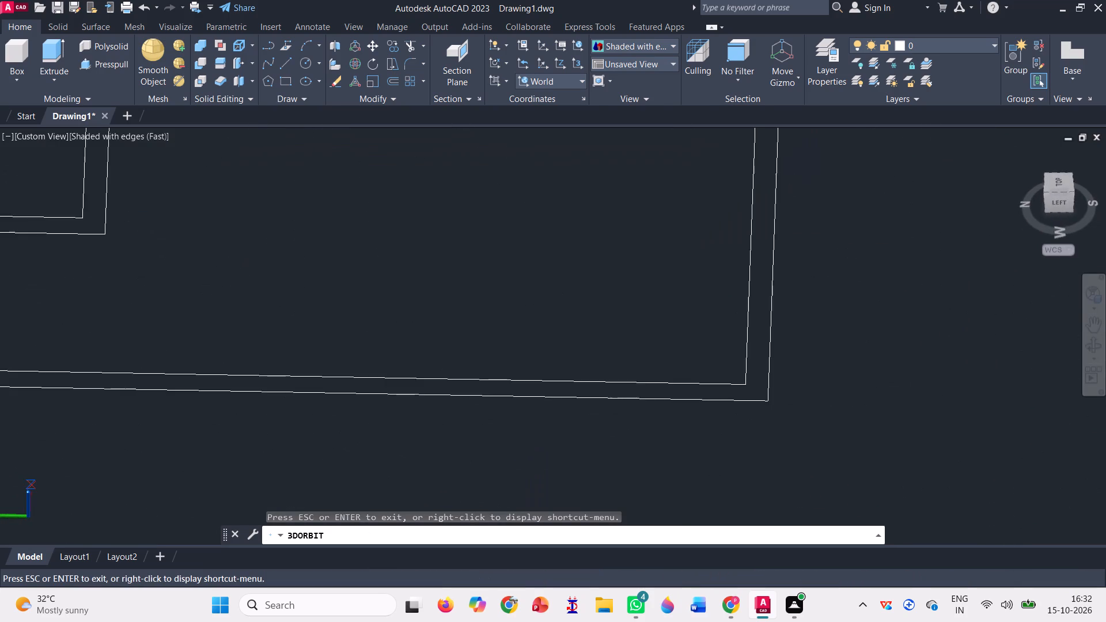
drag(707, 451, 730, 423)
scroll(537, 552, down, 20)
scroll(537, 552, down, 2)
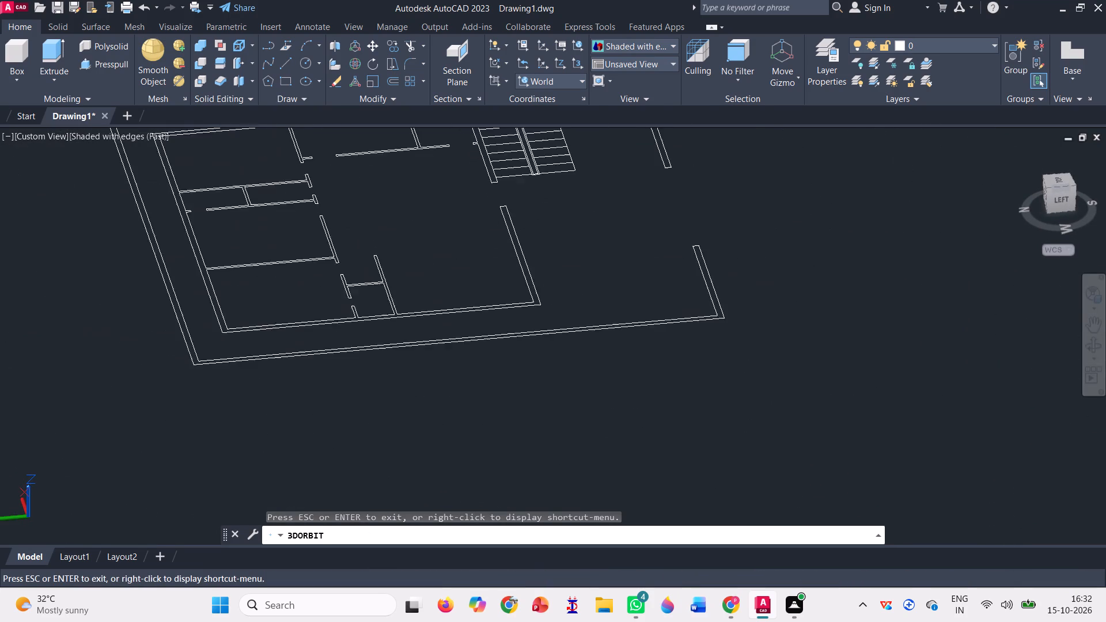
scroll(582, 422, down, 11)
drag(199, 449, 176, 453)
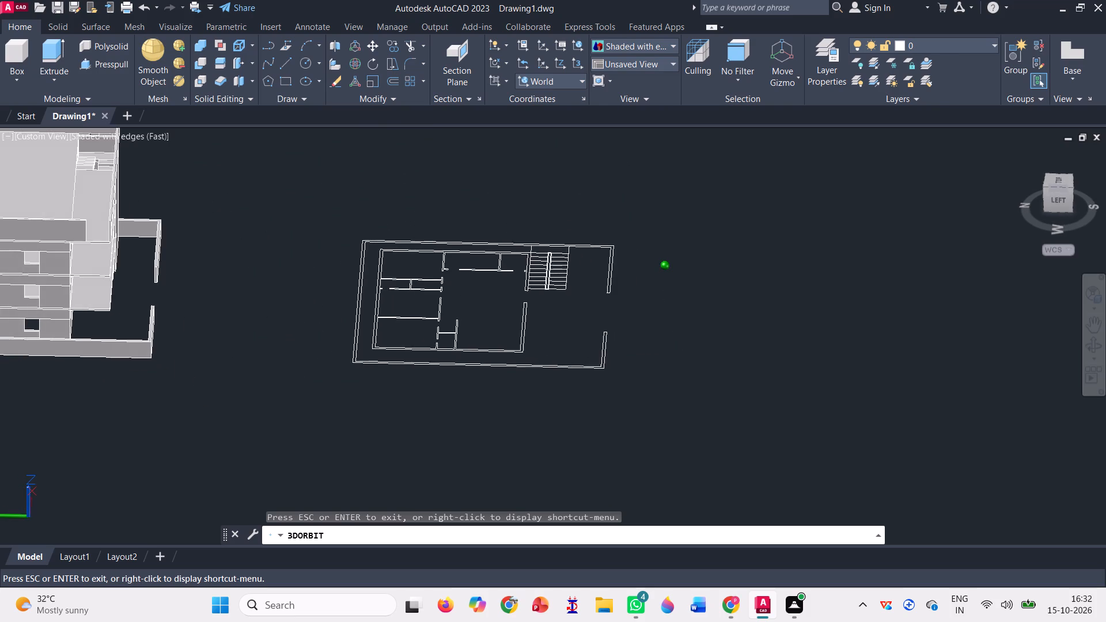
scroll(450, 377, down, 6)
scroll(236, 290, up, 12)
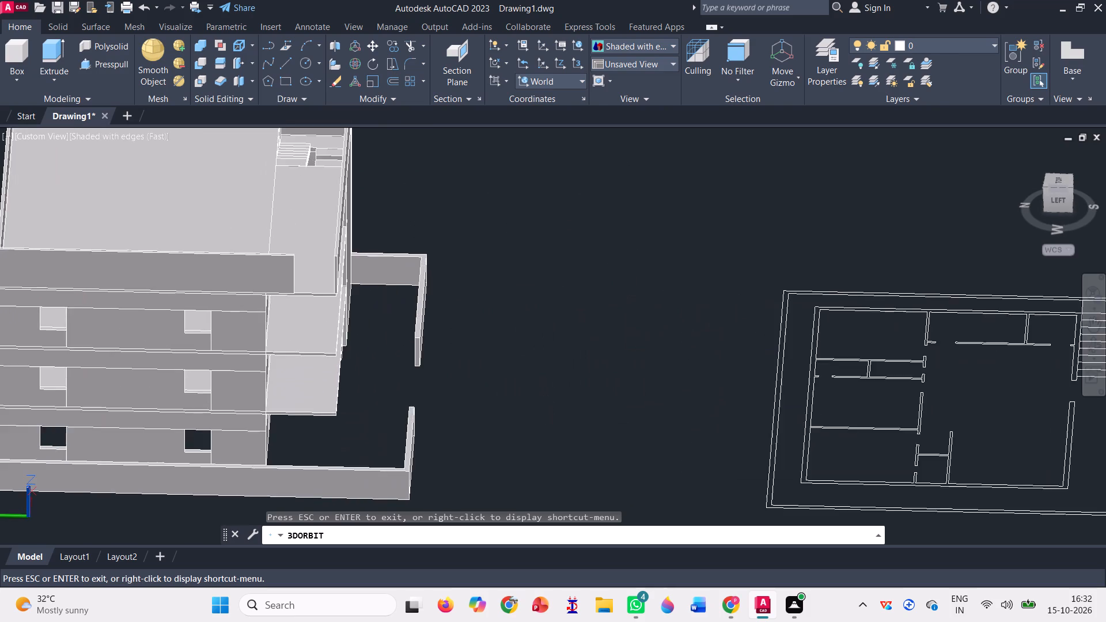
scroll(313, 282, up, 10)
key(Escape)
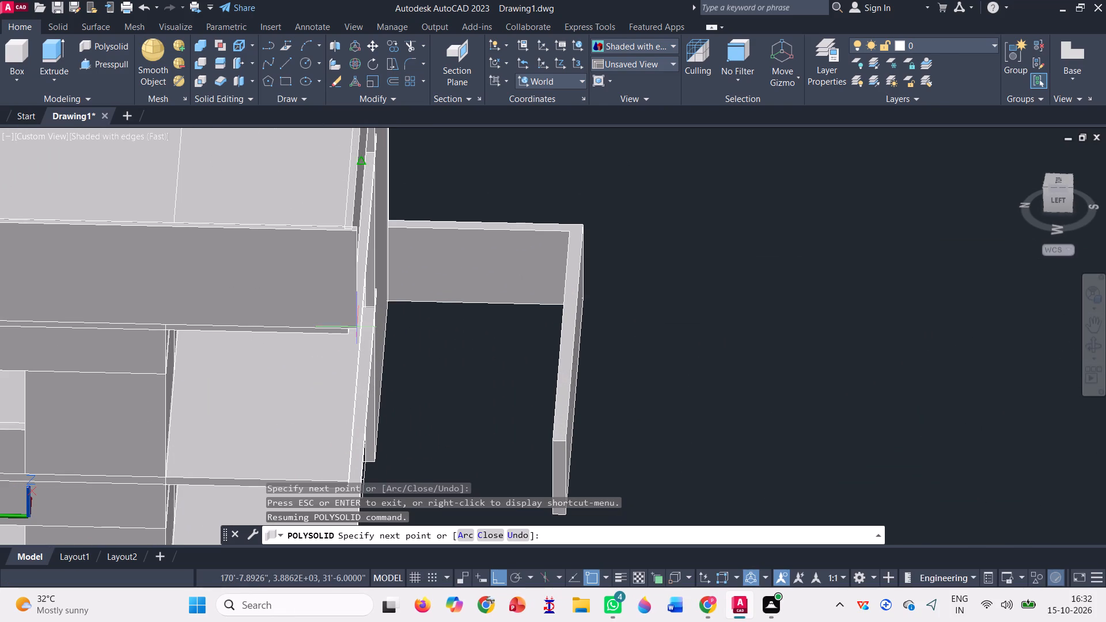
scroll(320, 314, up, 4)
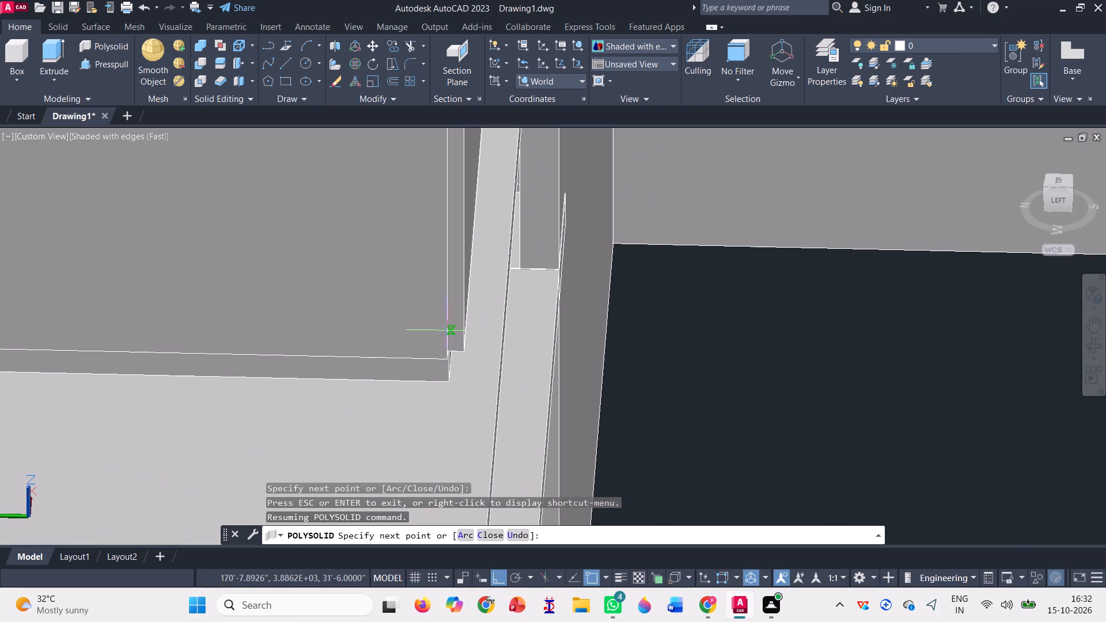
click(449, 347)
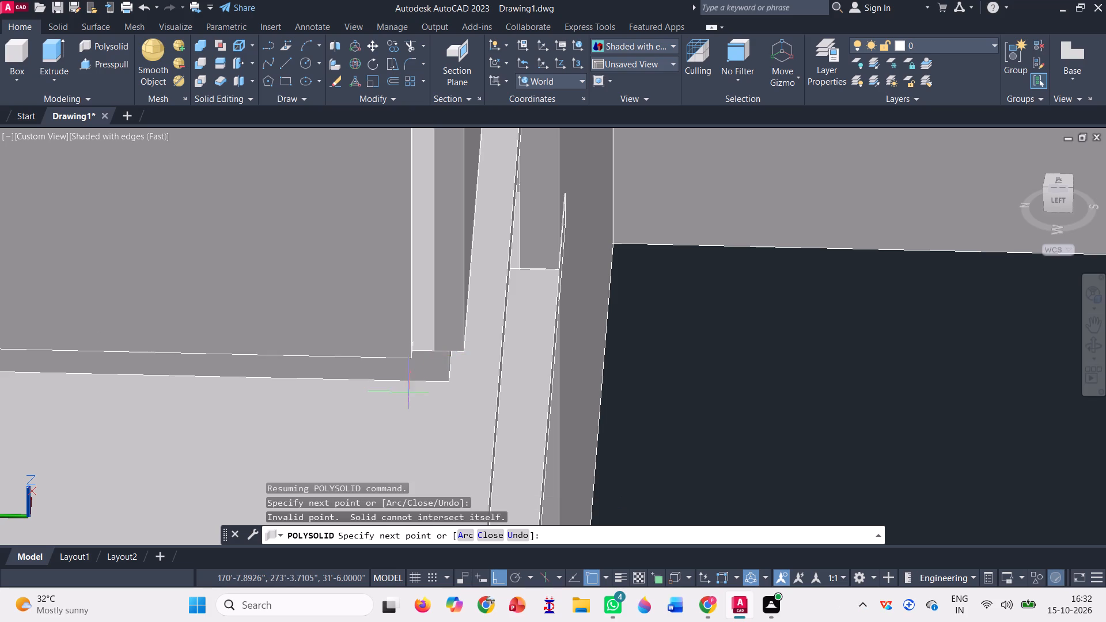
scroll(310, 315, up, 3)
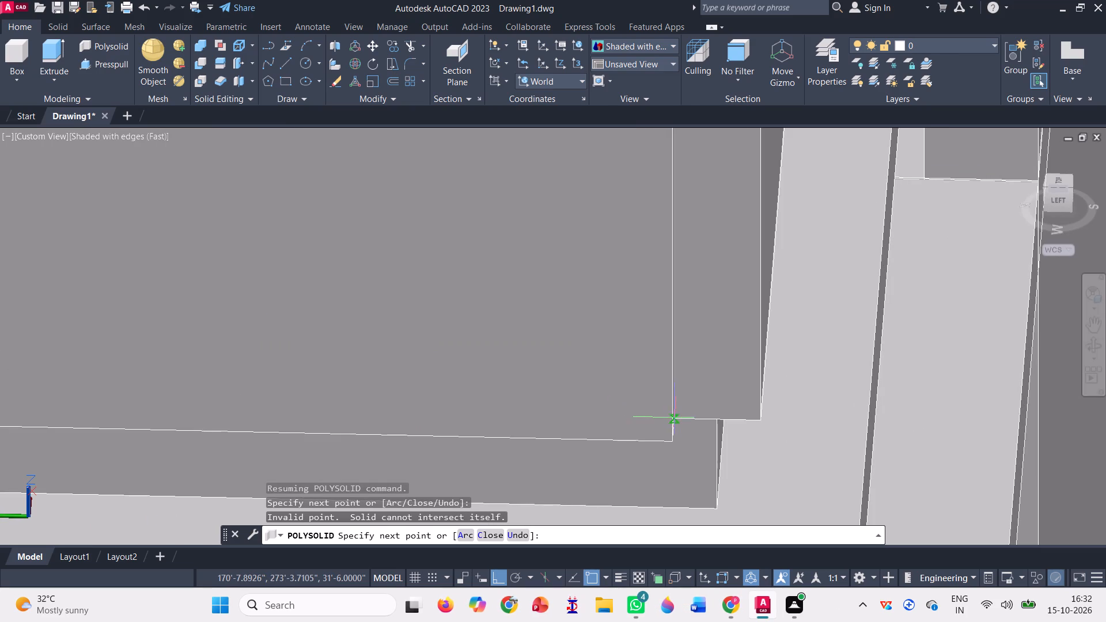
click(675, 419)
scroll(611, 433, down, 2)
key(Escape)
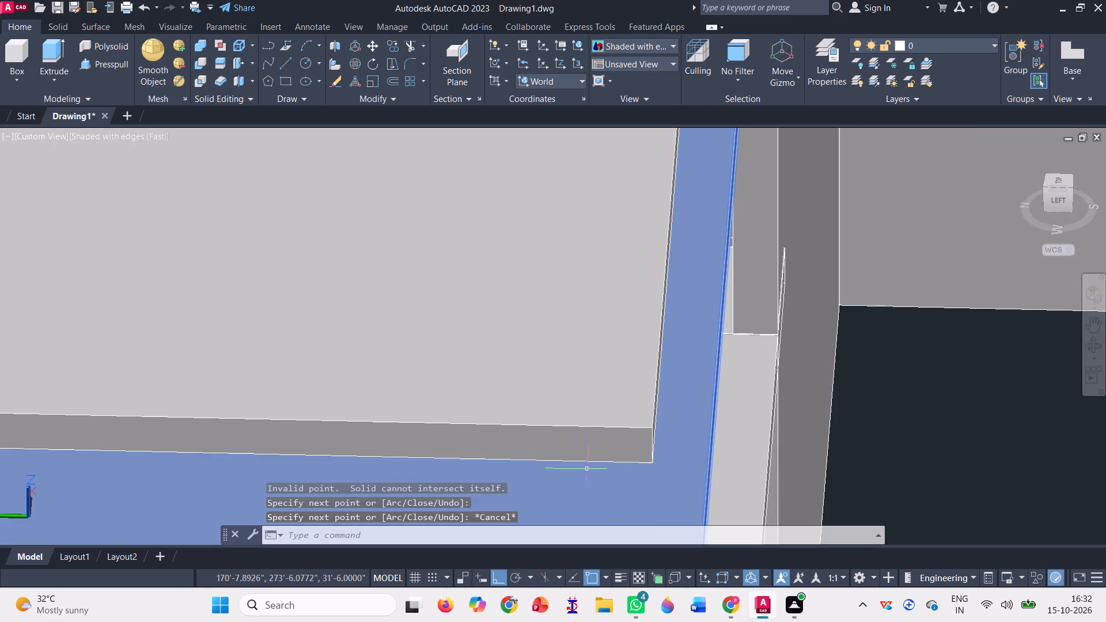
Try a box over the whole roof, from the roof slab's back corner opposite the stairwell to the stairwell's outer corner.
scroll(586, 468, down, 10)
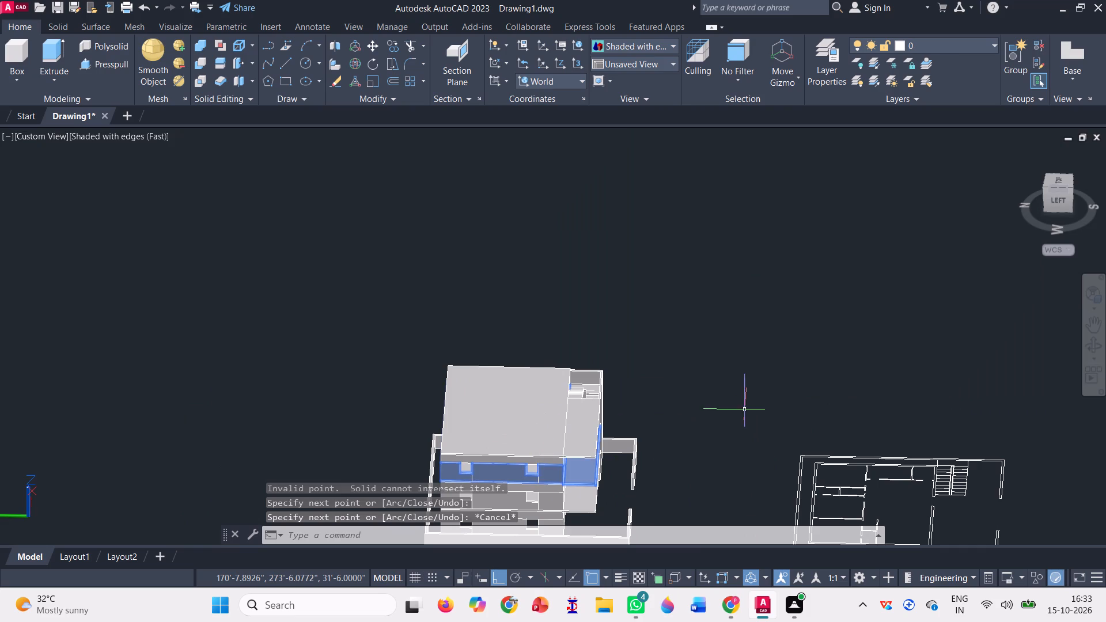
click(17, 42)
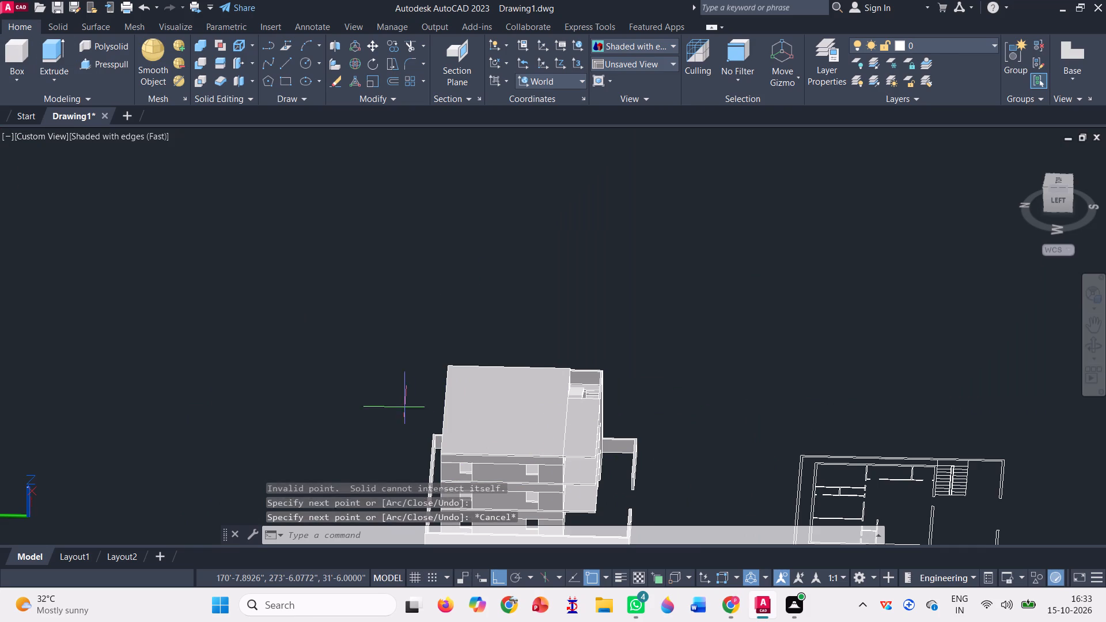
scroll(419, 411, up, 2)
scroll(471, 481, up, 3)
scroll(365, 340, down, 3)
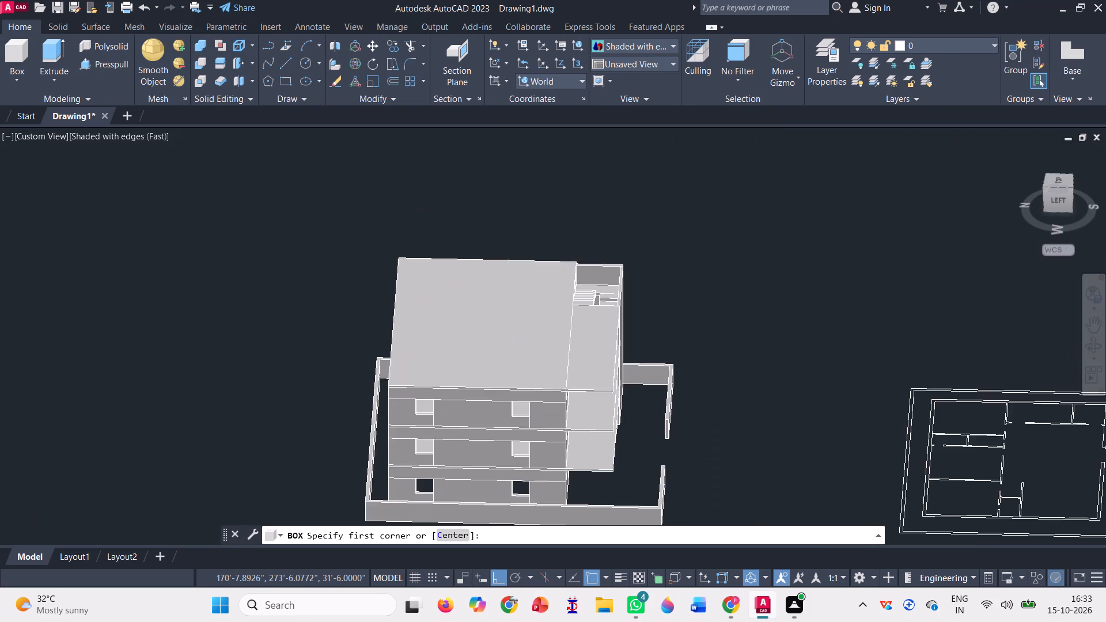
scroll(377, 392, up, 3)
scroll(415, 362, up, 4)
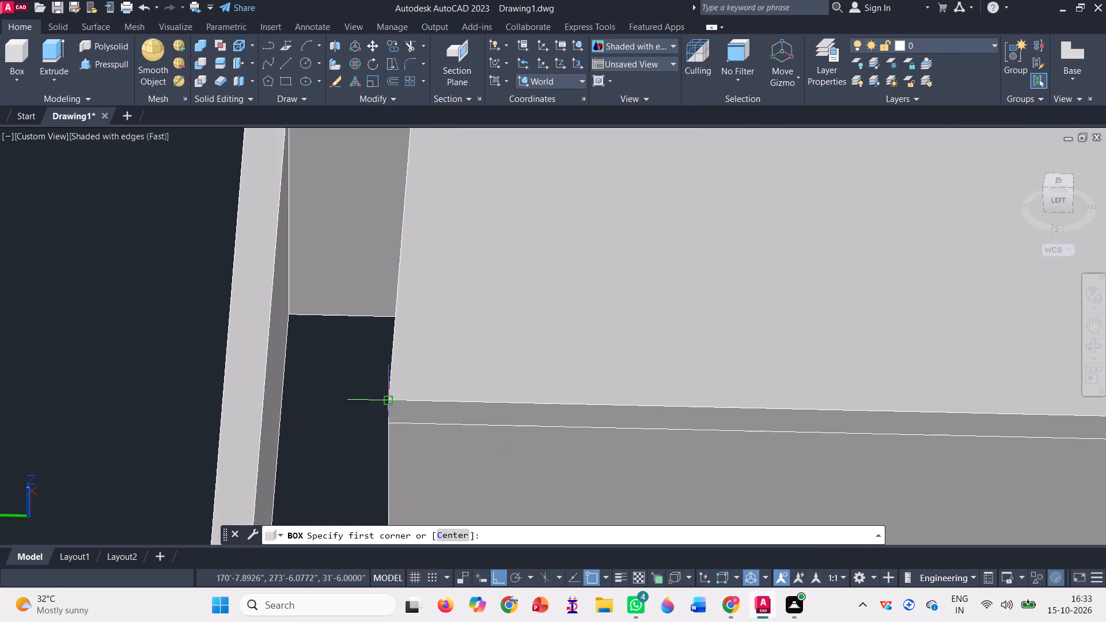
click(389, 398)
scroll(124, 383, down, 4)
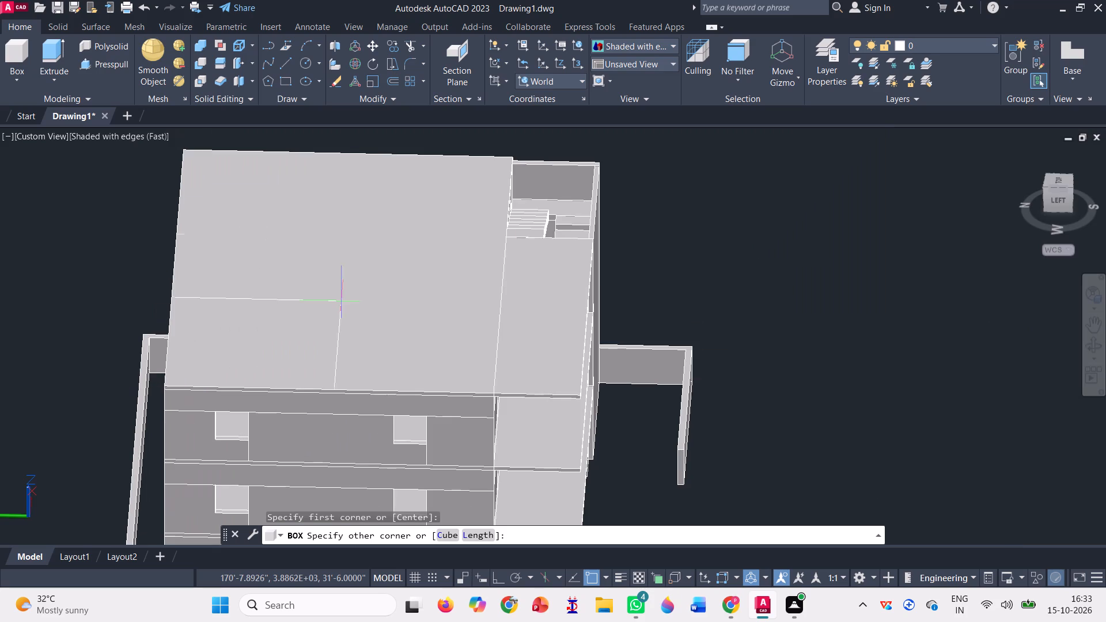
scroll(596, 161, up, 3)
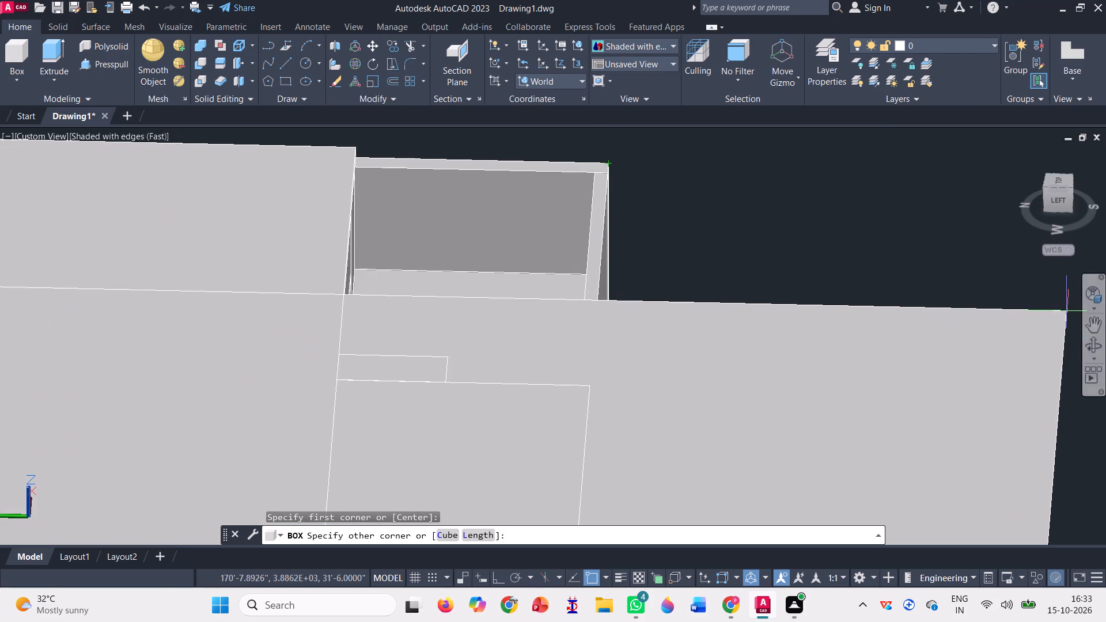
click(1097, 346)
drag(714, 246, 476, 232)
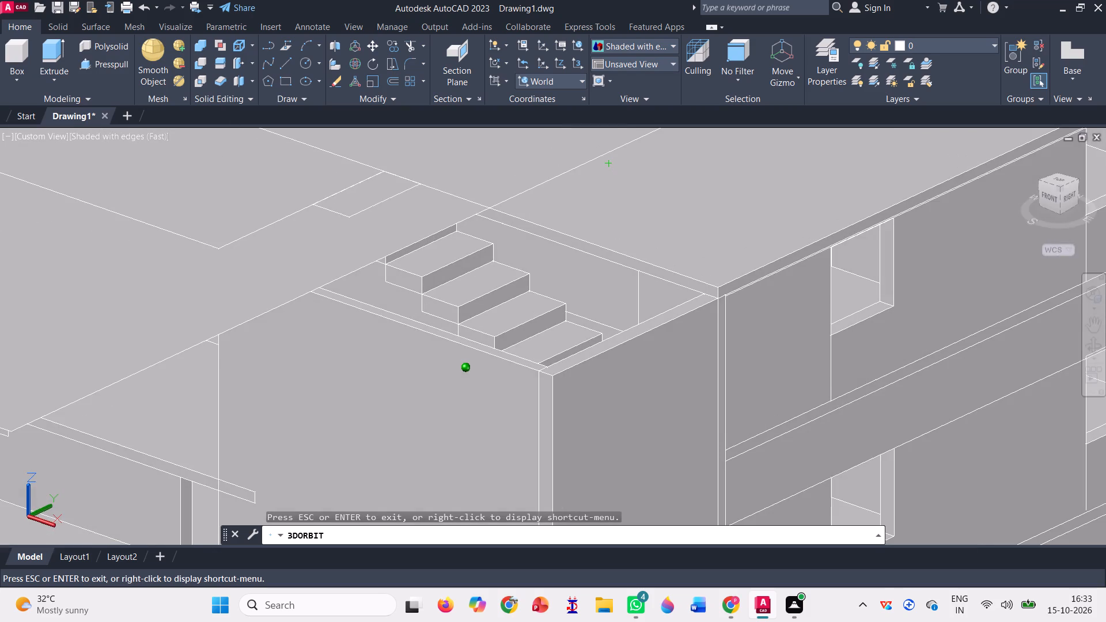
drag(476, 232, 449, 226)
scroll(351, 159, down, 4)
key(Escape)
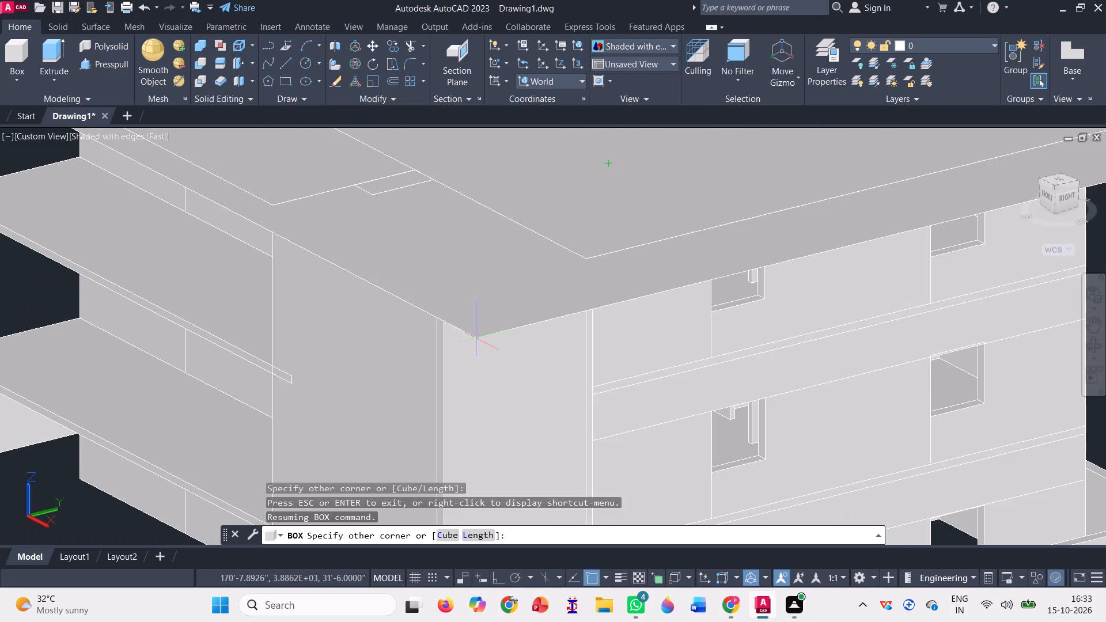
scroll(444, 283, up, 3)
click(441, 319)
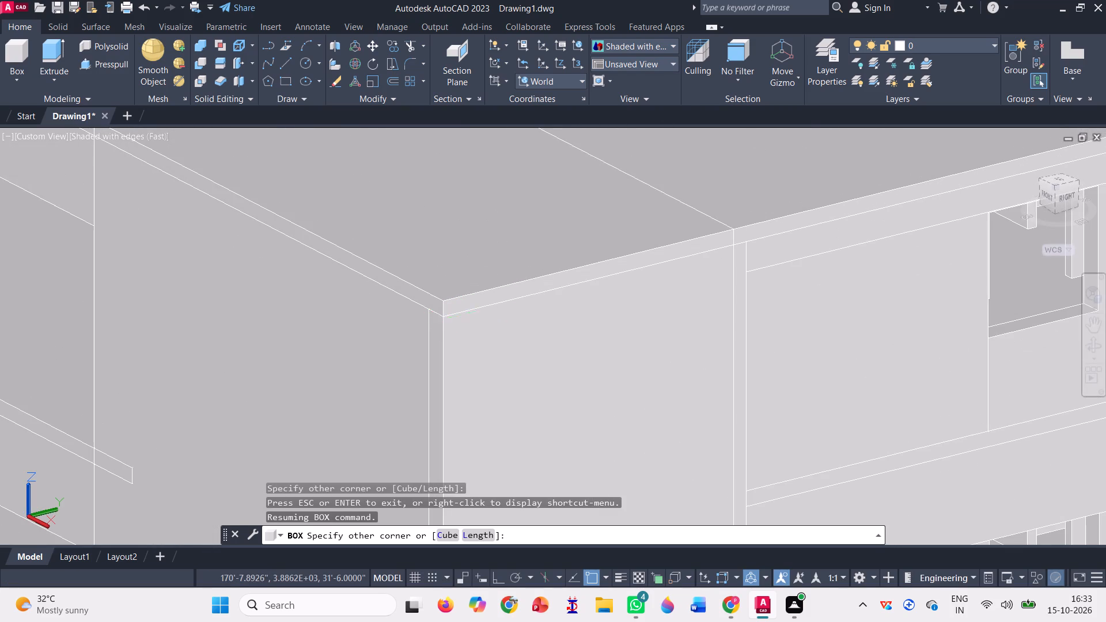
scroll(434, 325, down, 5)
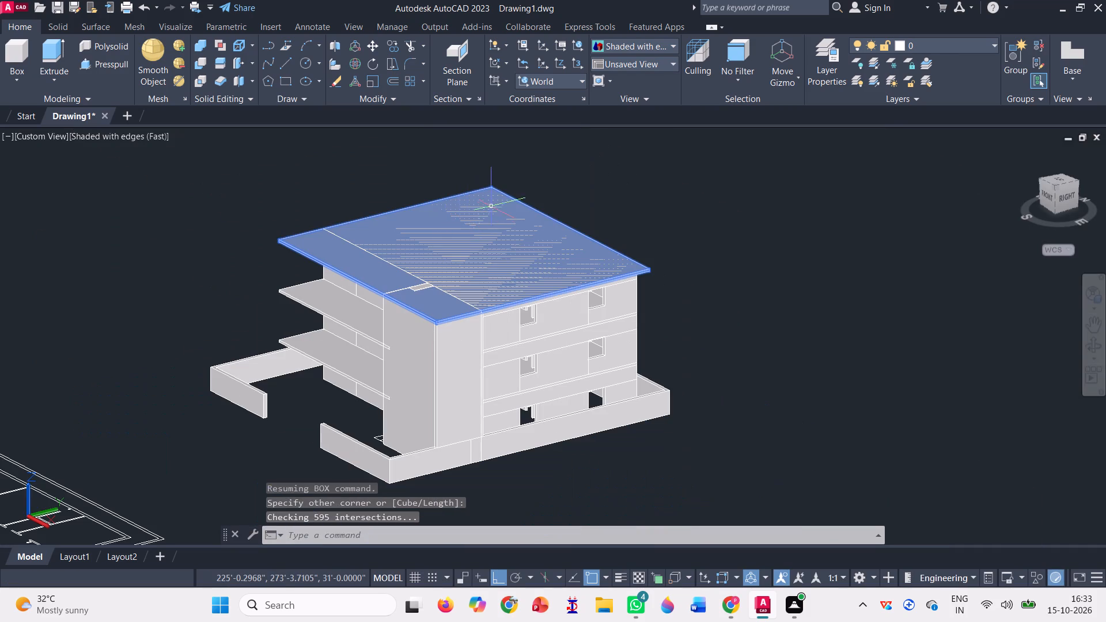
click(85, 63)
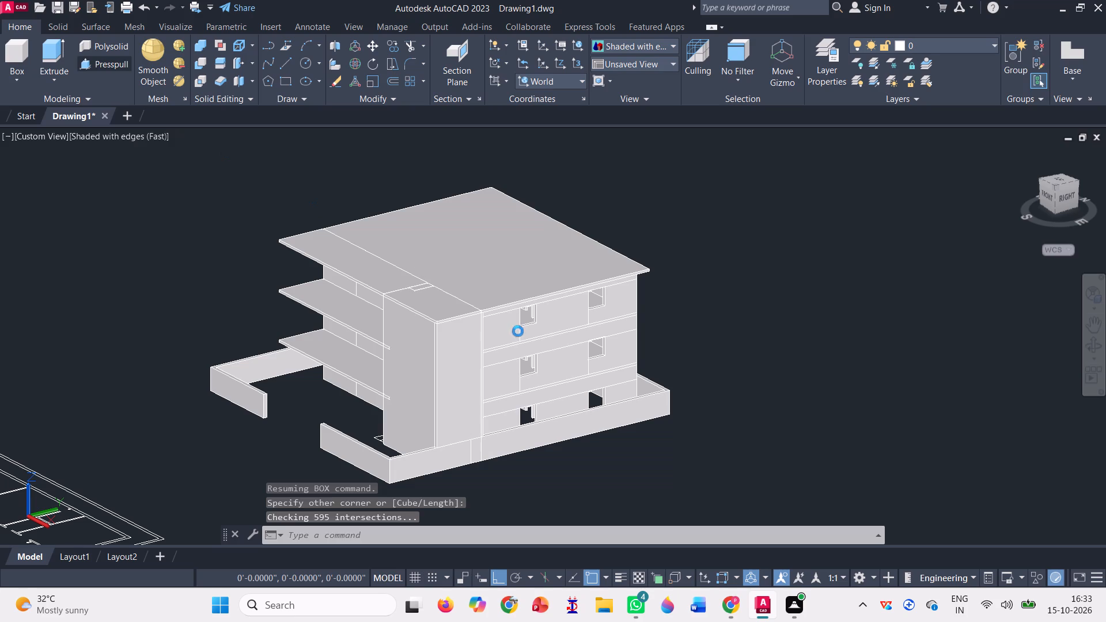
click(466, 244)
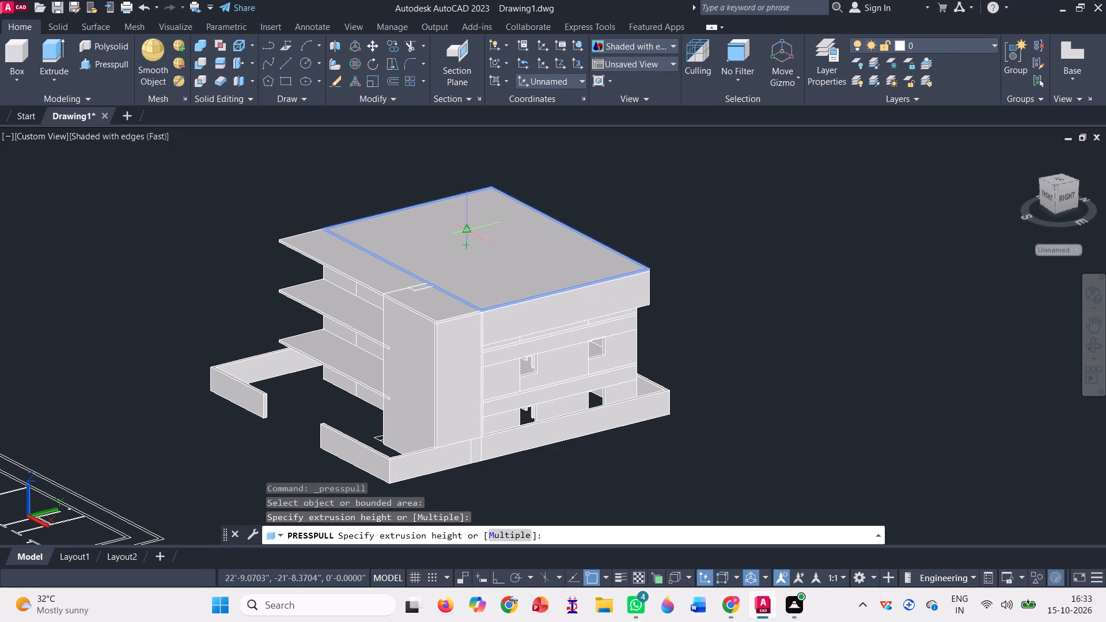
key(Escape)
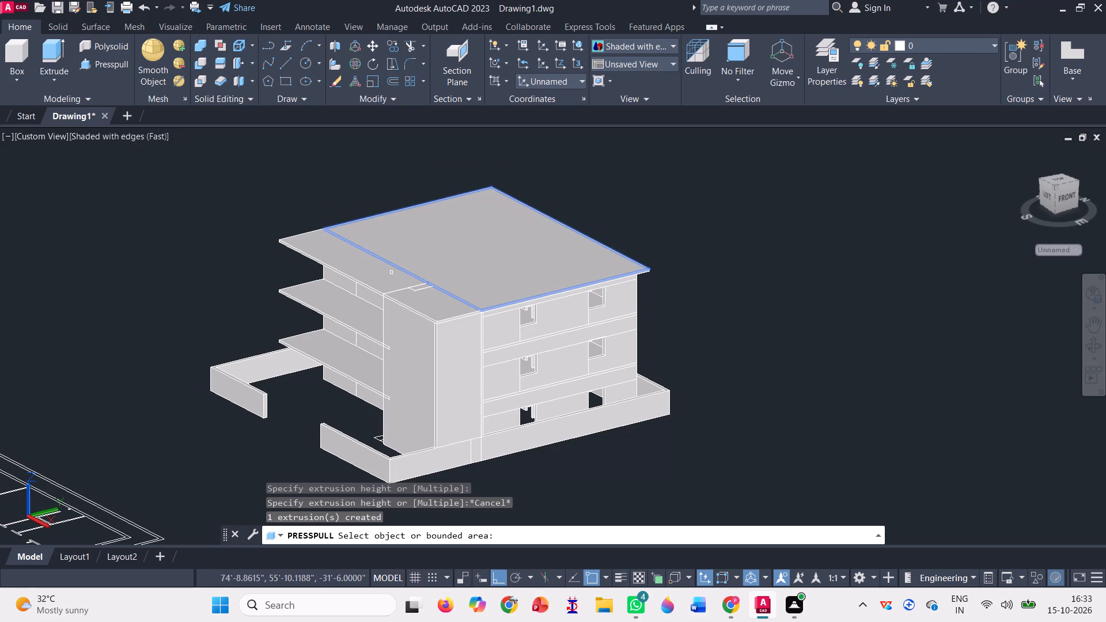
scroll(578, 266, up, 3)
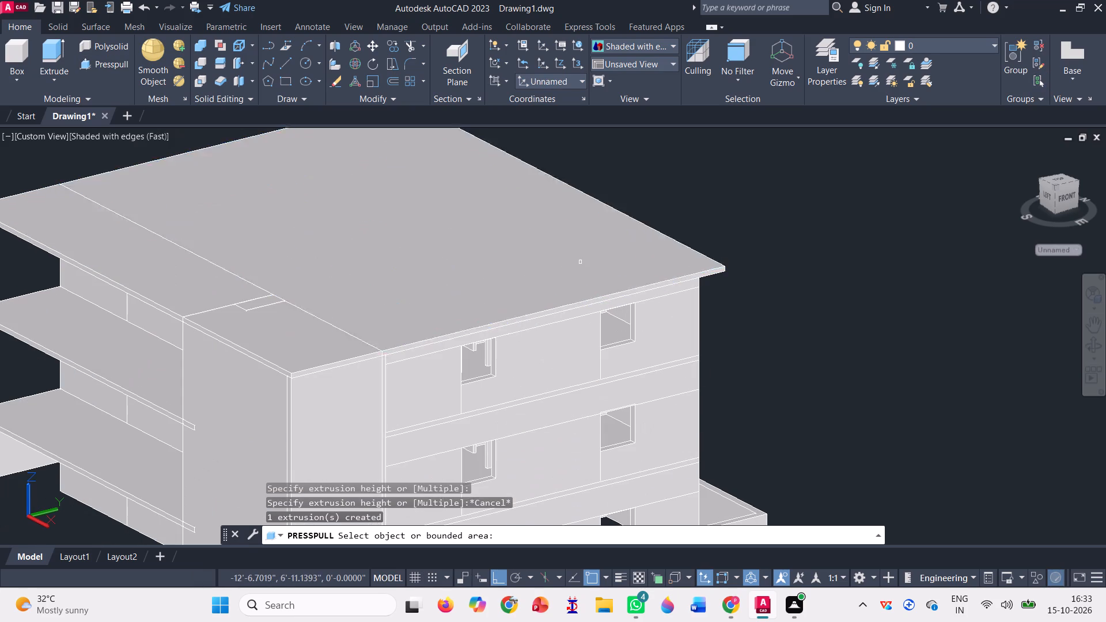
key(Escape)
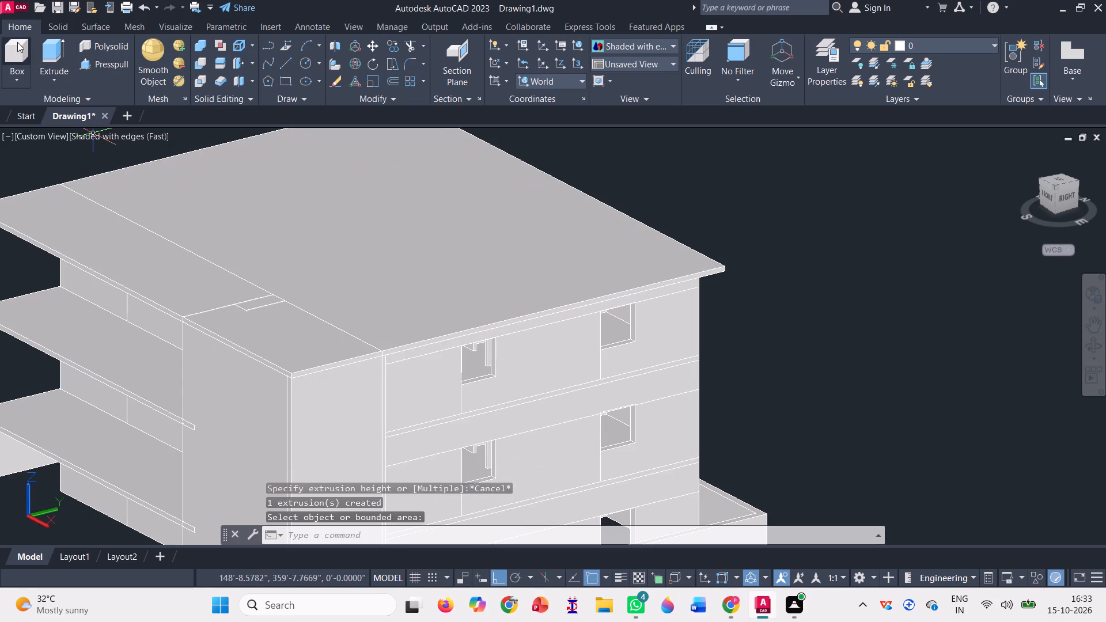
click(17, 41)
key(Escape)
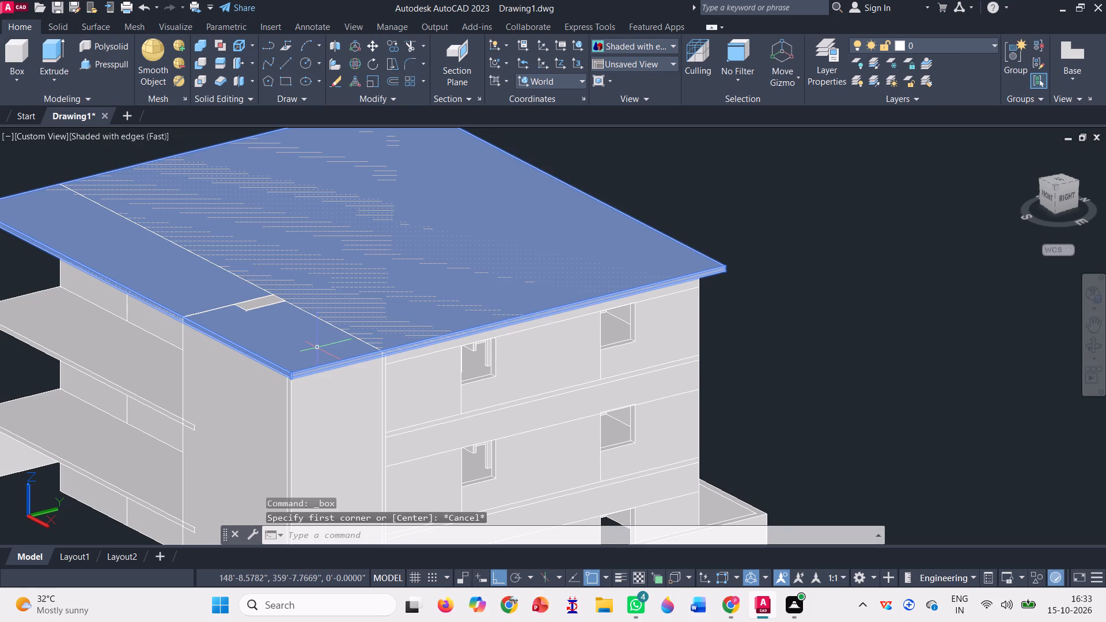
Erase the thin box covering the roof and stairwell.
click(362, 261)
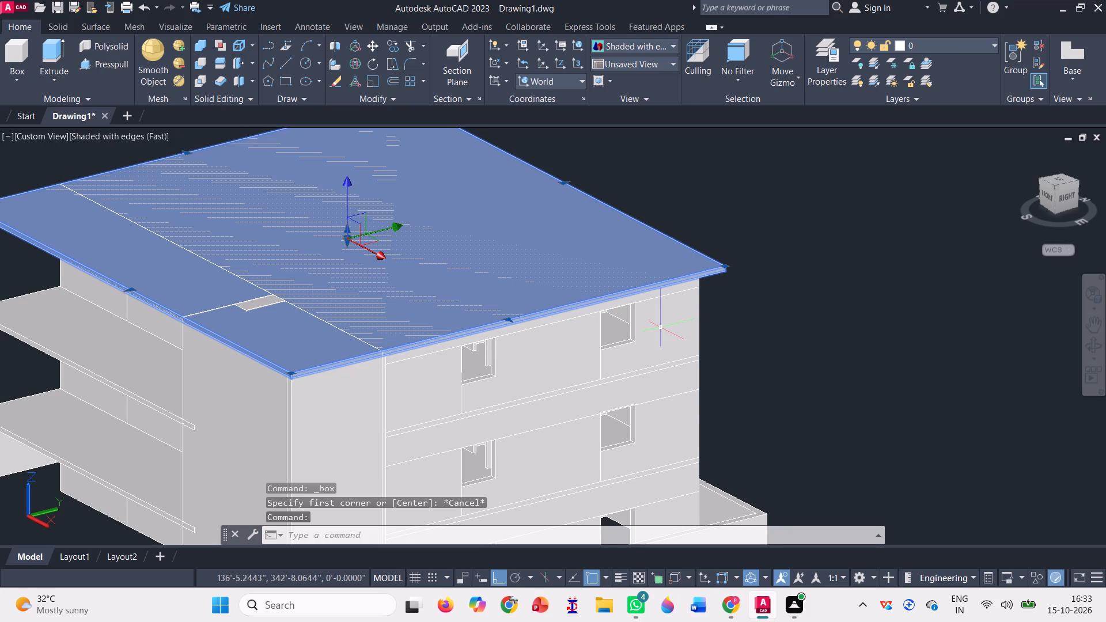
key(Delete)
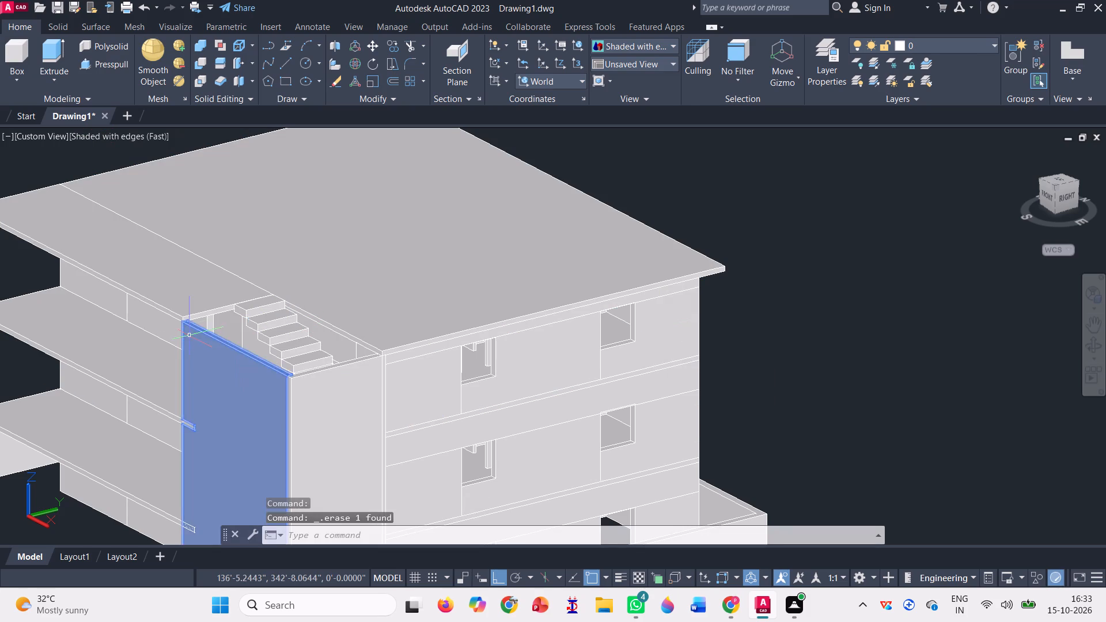
Presspull the top of the stairwell wall on the windowed facade side up to the roof slab's top corner.
click(111, 62)
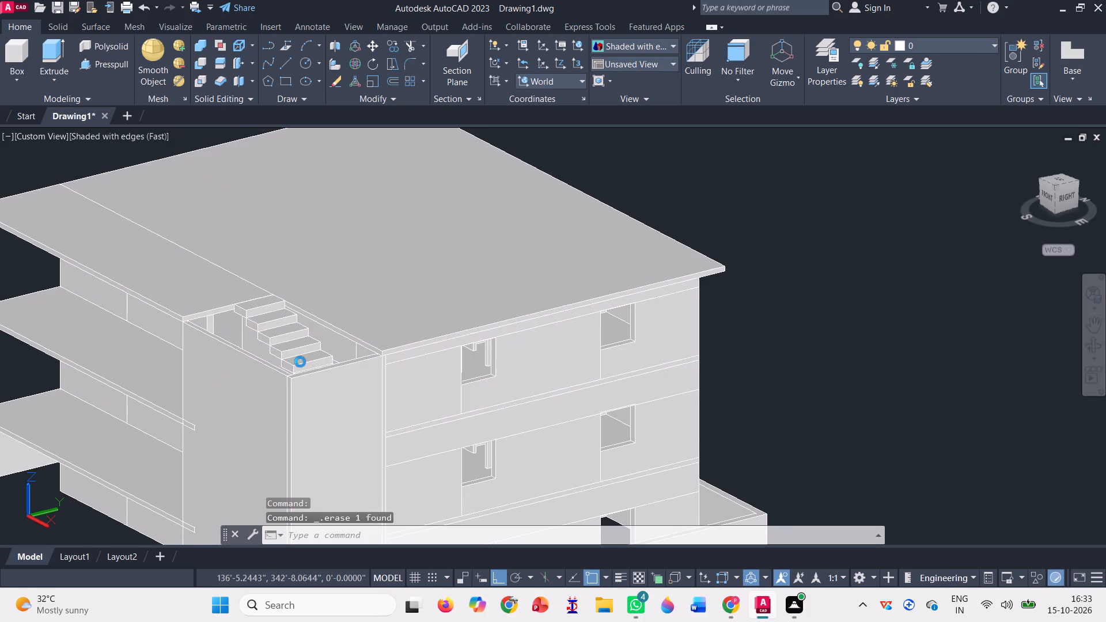
scroll(267, 374, up, 3)
scroll(513, 309, up, 2)
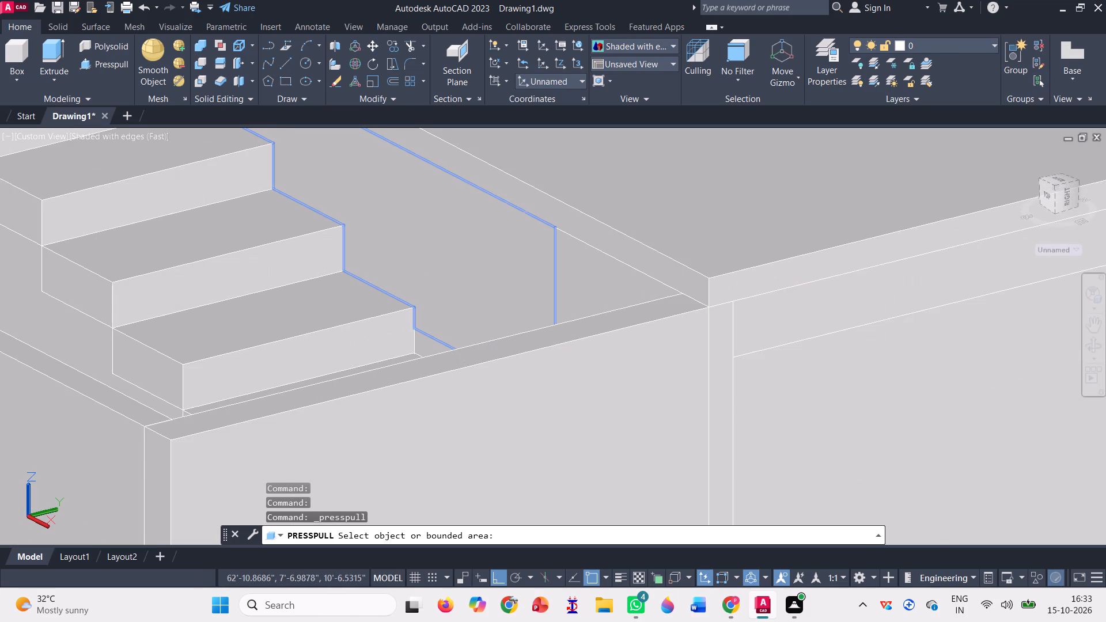
click(526, 336)
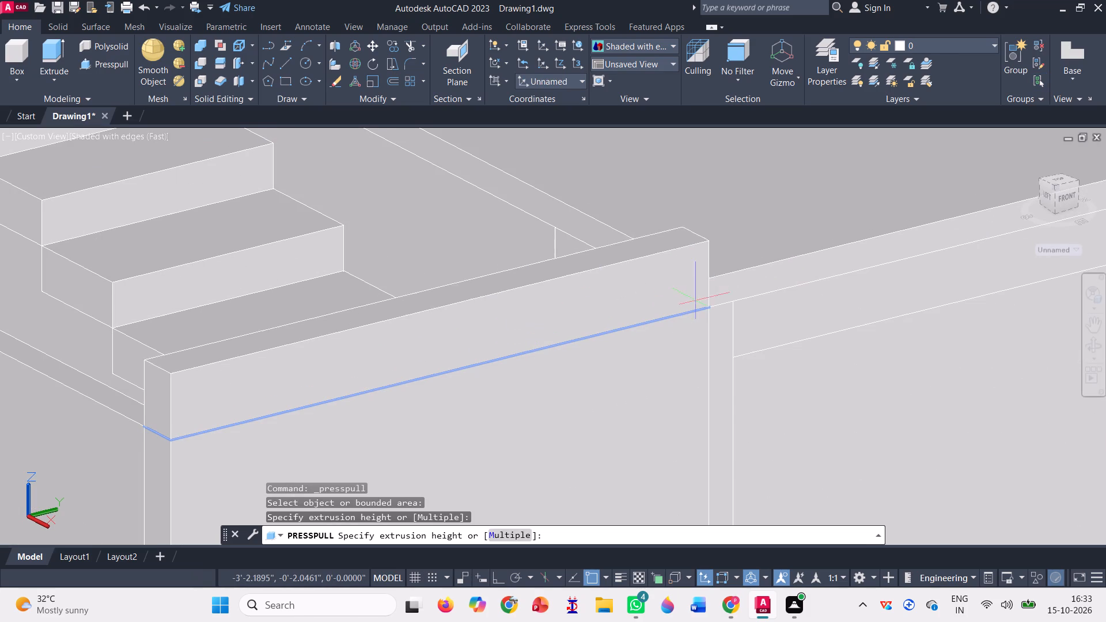
scroll(709, 279, up, 3)
click(709, 279)
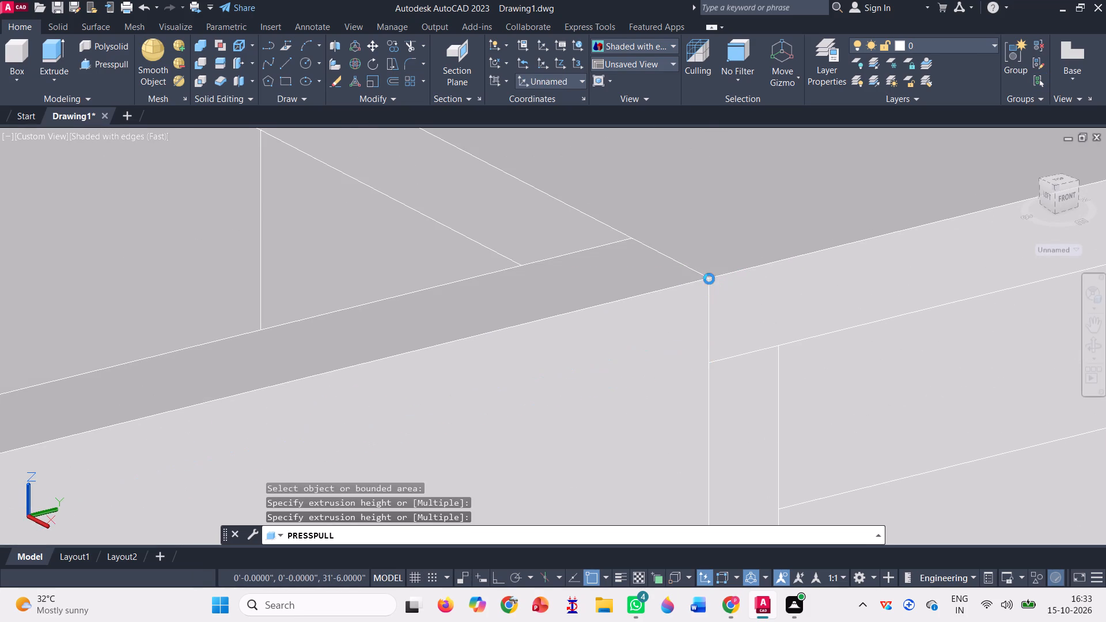
Presspull the top of the adjoining stairwell wall on the balcony side up to the roof slab's top surface.
scroll(711, 279, down, 4)
scroll(142, 202, up, 2)
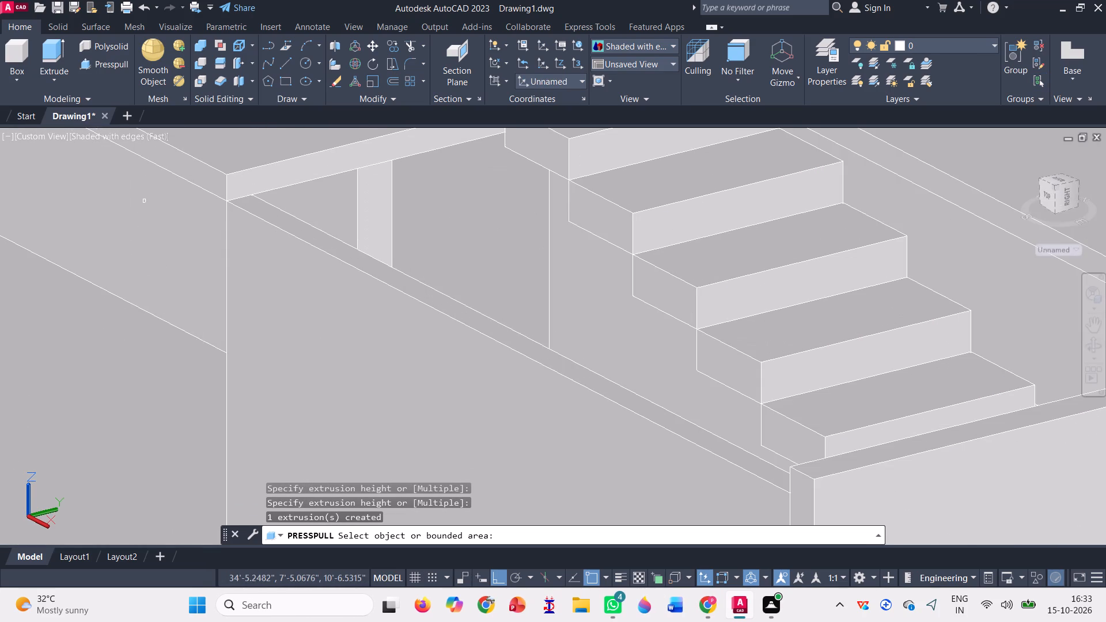
click(332, 238)
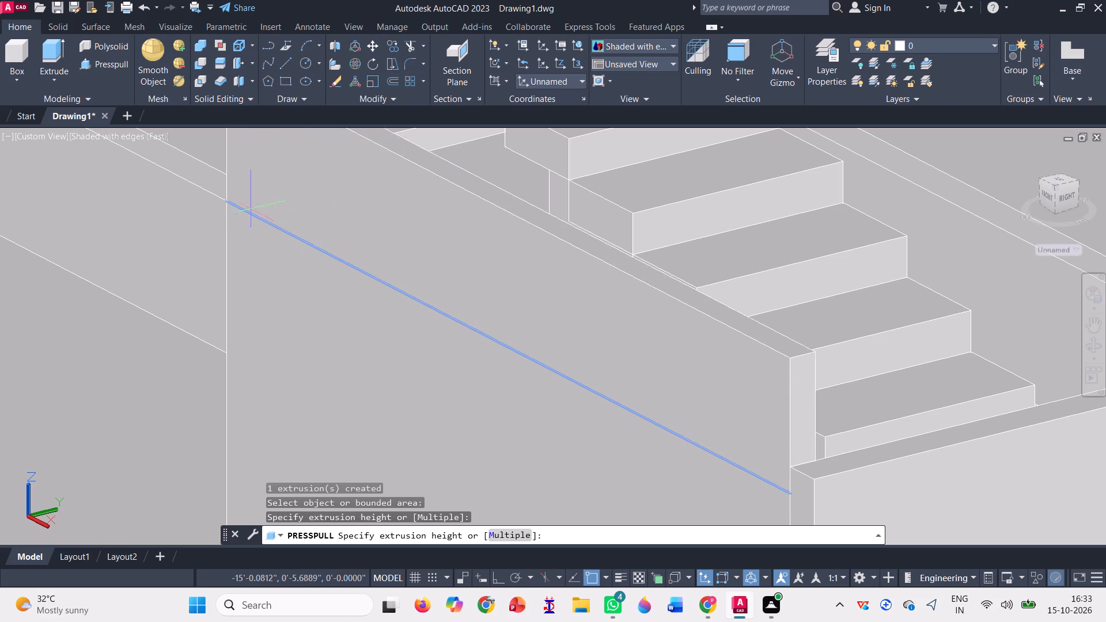
click(224, 174)
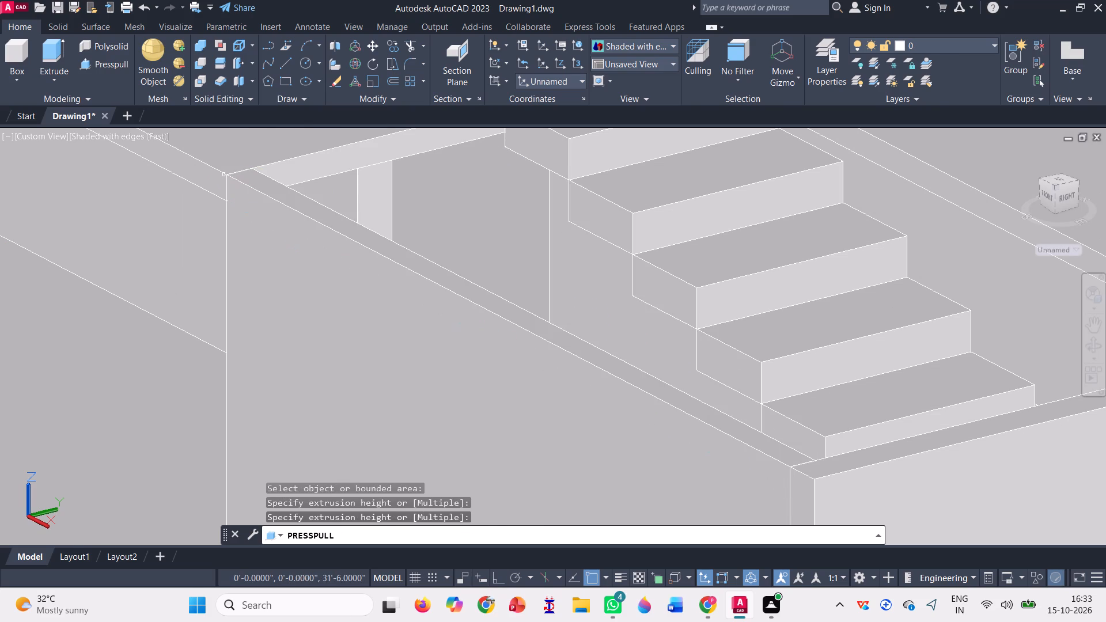
scroll(319, 267, down, 3)
scroll(395, 276, down, 1)
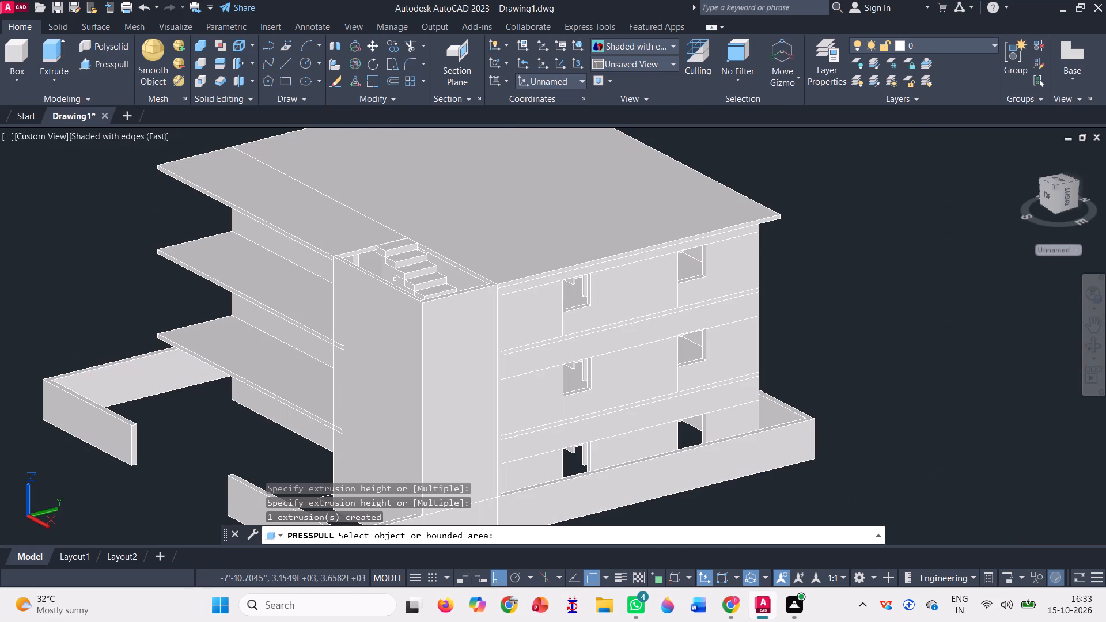
key(Escape)
Create a 3' high box on top of the roof, from the balcony slab's outer corner to the diagonally opposite roof corner.
scroll(573, 471, down, 1)
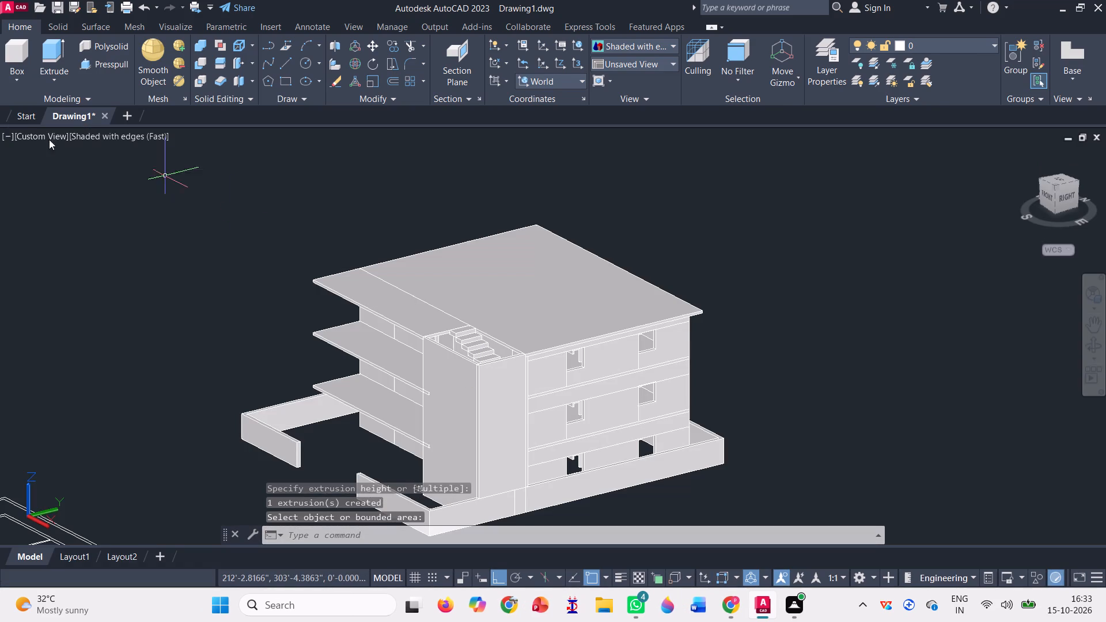
click(15, 51)
scroll(327, 280, up, 1)
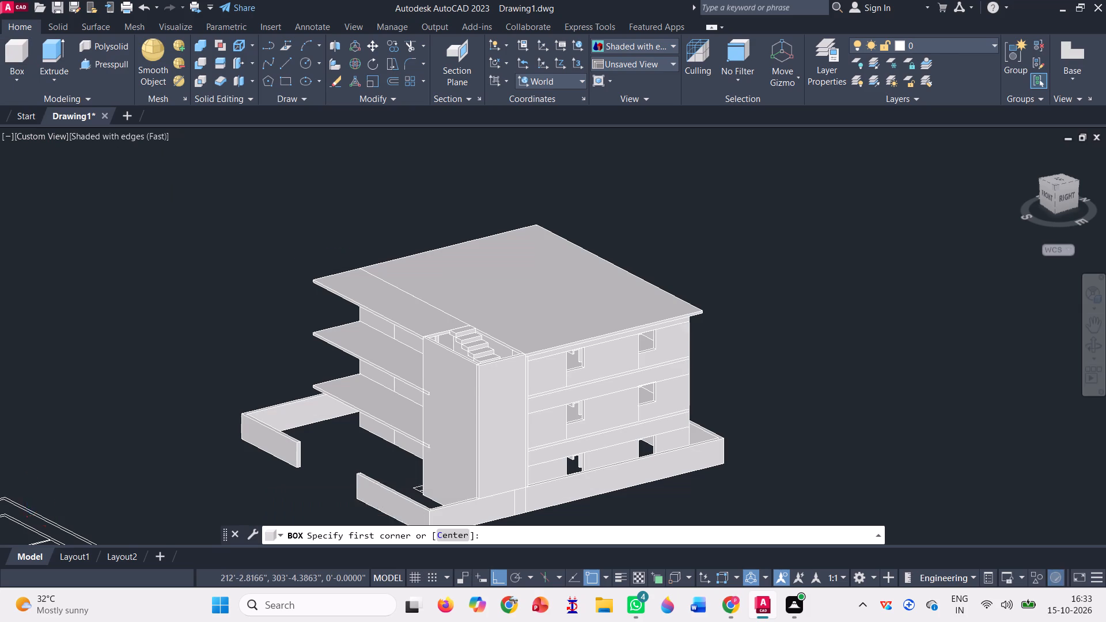
scroll(327, 280, up, 4)
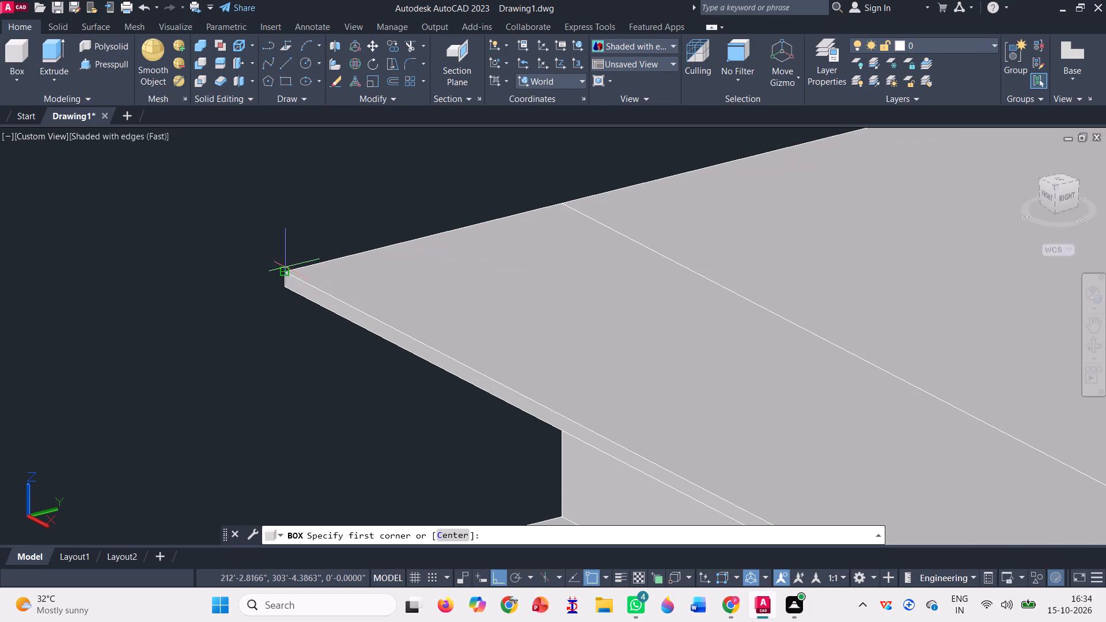
click(283, 272)
scroll(139, 303, down, 6)
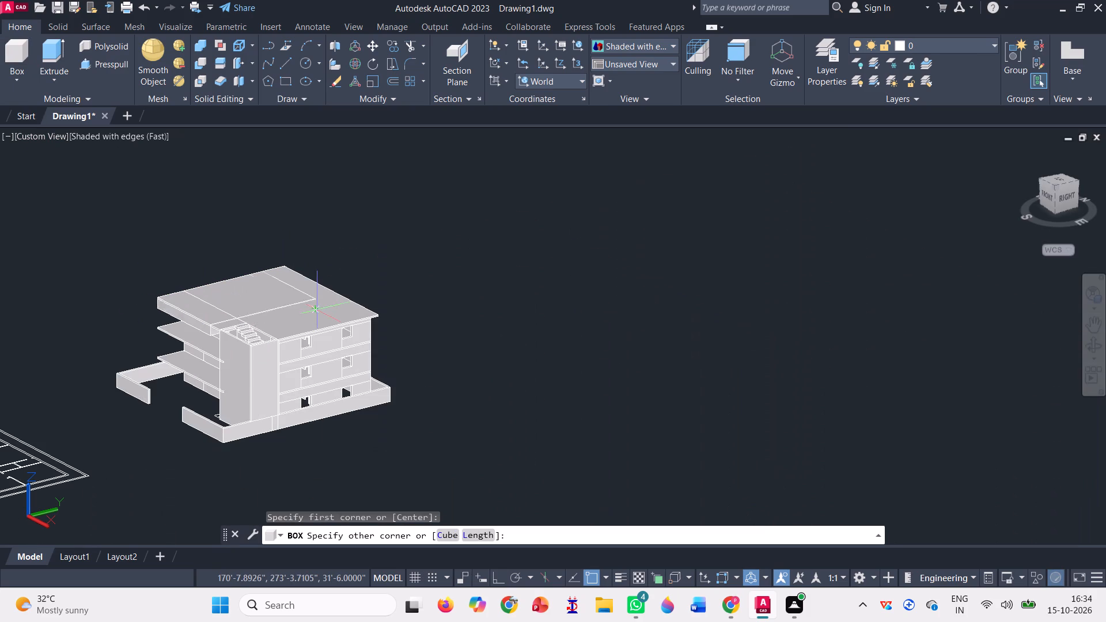
scroll(347, 310, up, 2)
scroll(403, 306, up, 3)
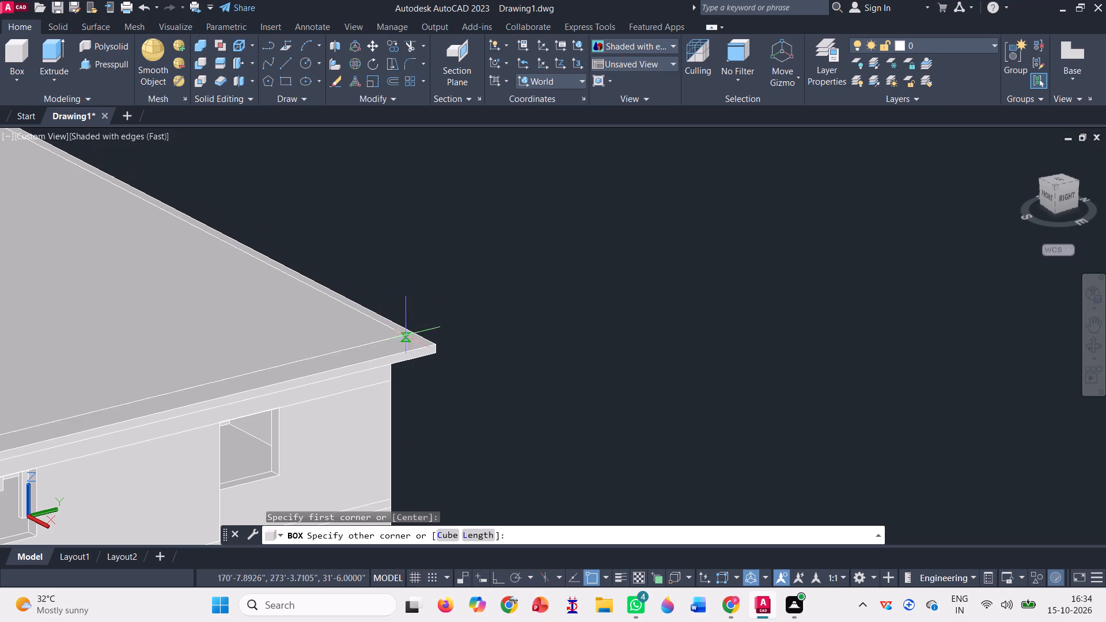
click(433, 342)
scroll(563, 342, down, 2)
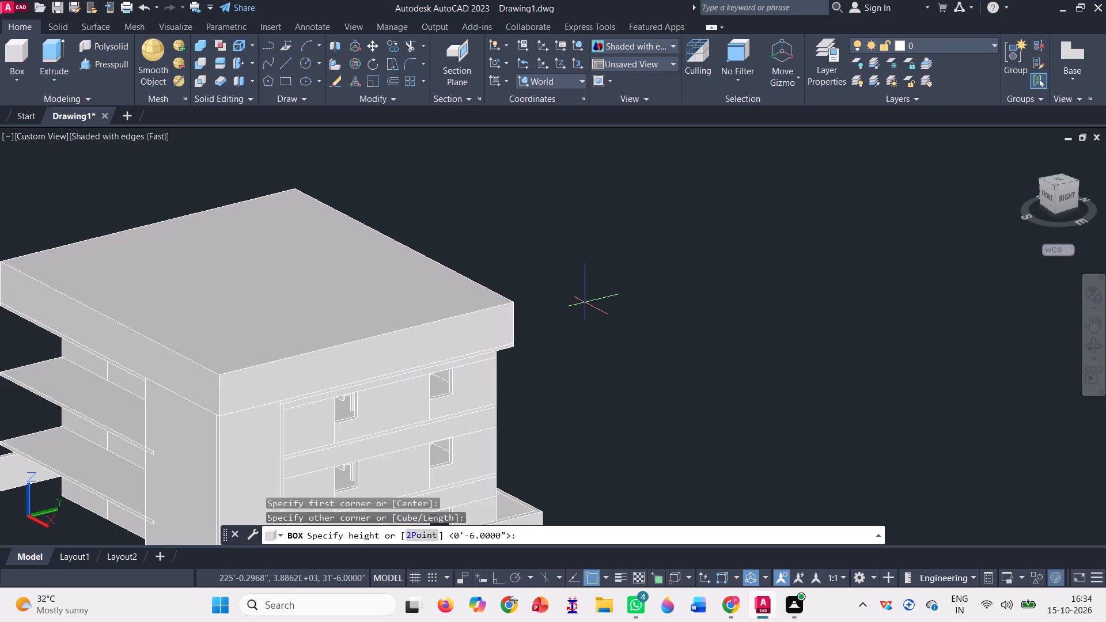
text(3')
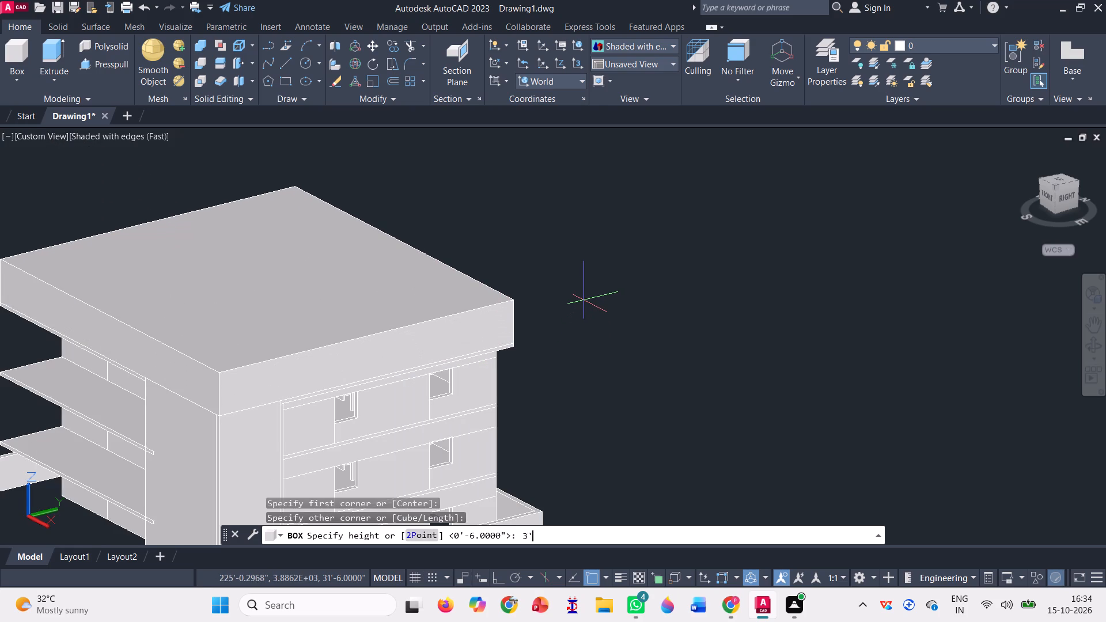
key(Return)
scroll(584, 298, down, 1)
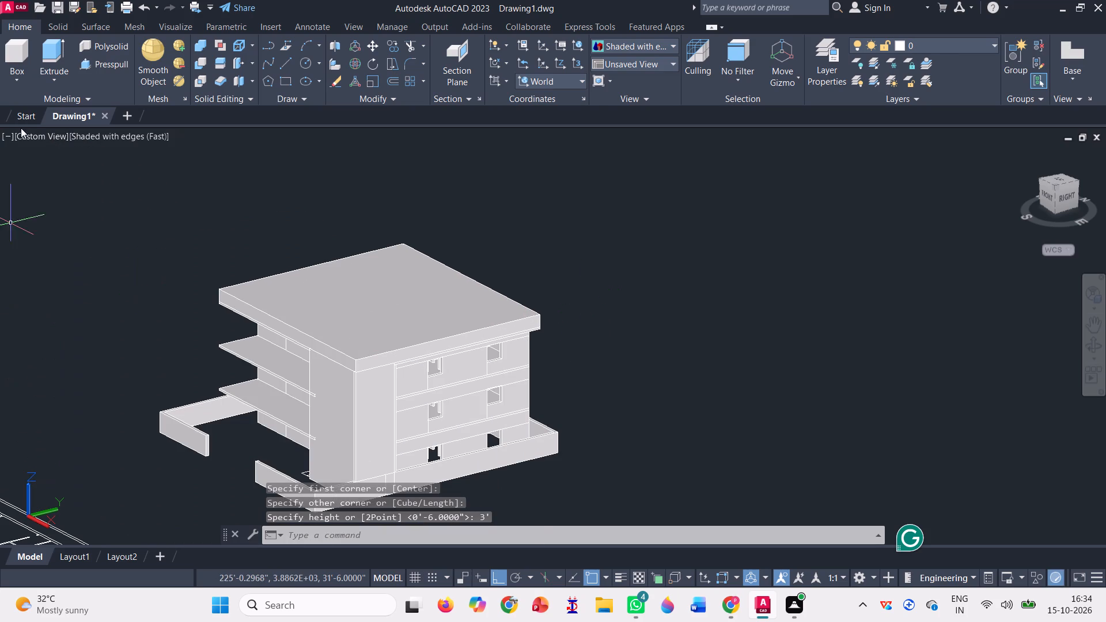
Draw a rectangle on top of the 3' roof box, from the balcony-side outer corner to the diagonally opposite corner.
click(286, 84)
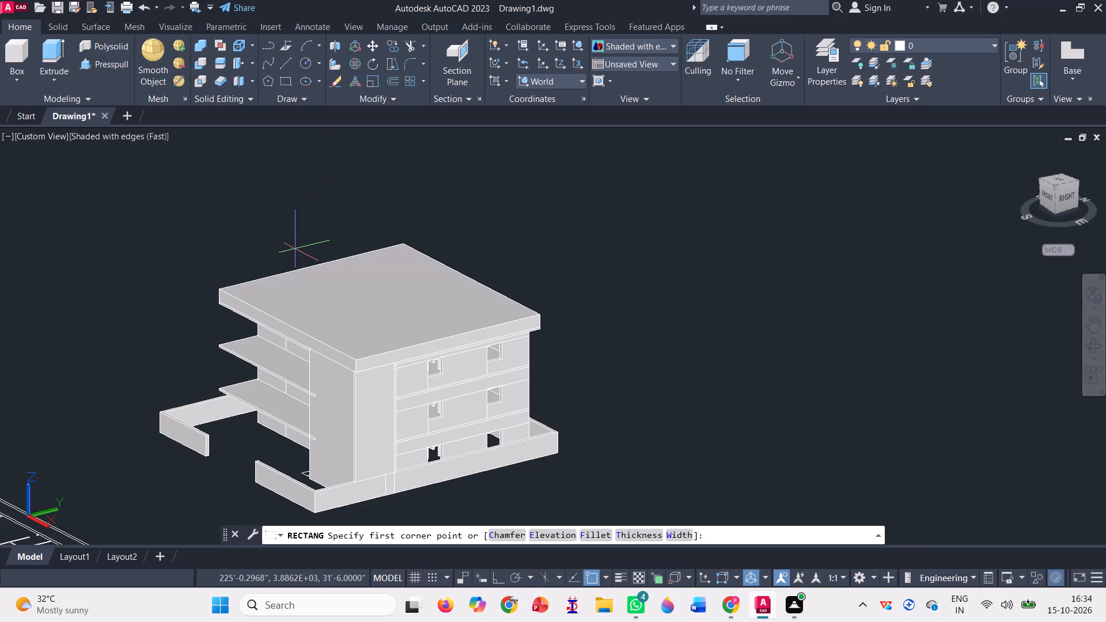
scroll(218, 294, up, 3)
scroll(240, 234, up, 3)
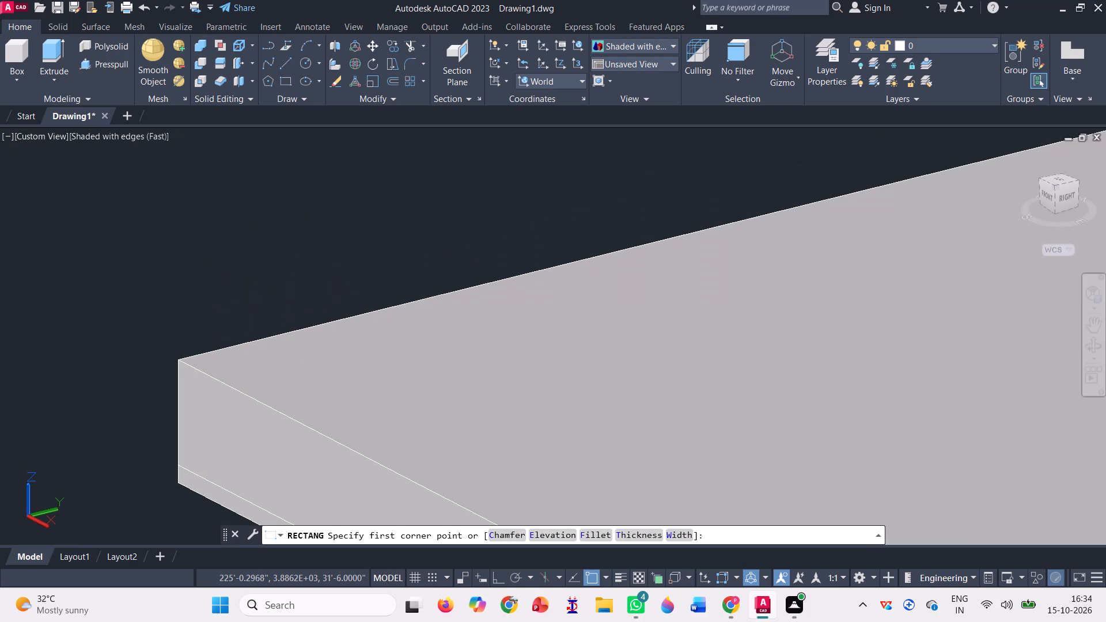
click(179, 359)
scroll(150, 310, down, 6)
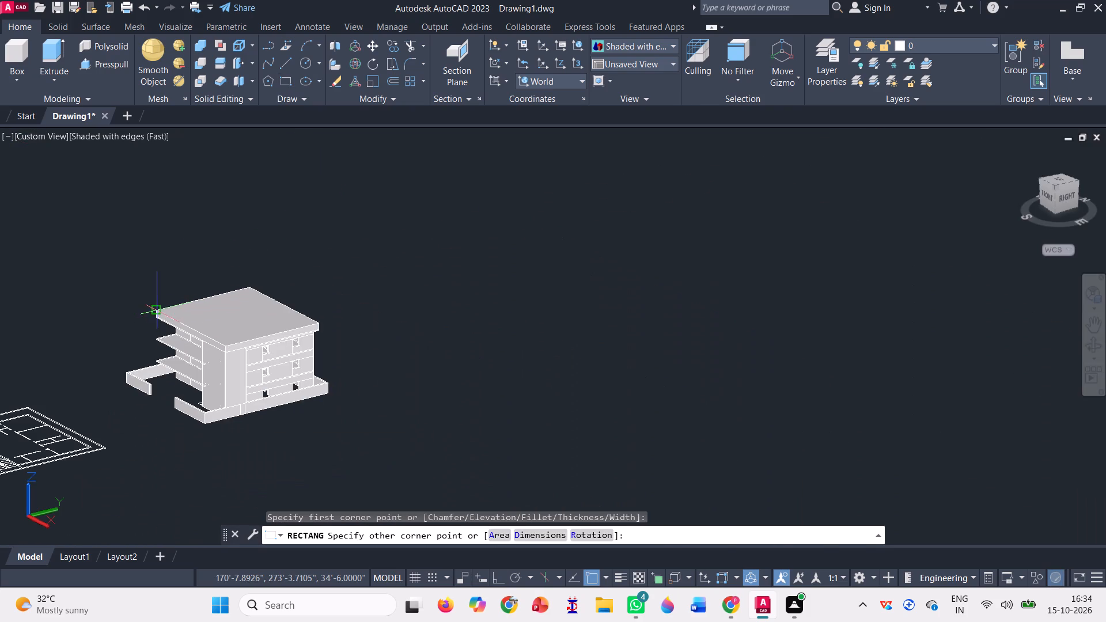
scroll(309, 305, up, 3)
scroll(351, 344, up, 3)
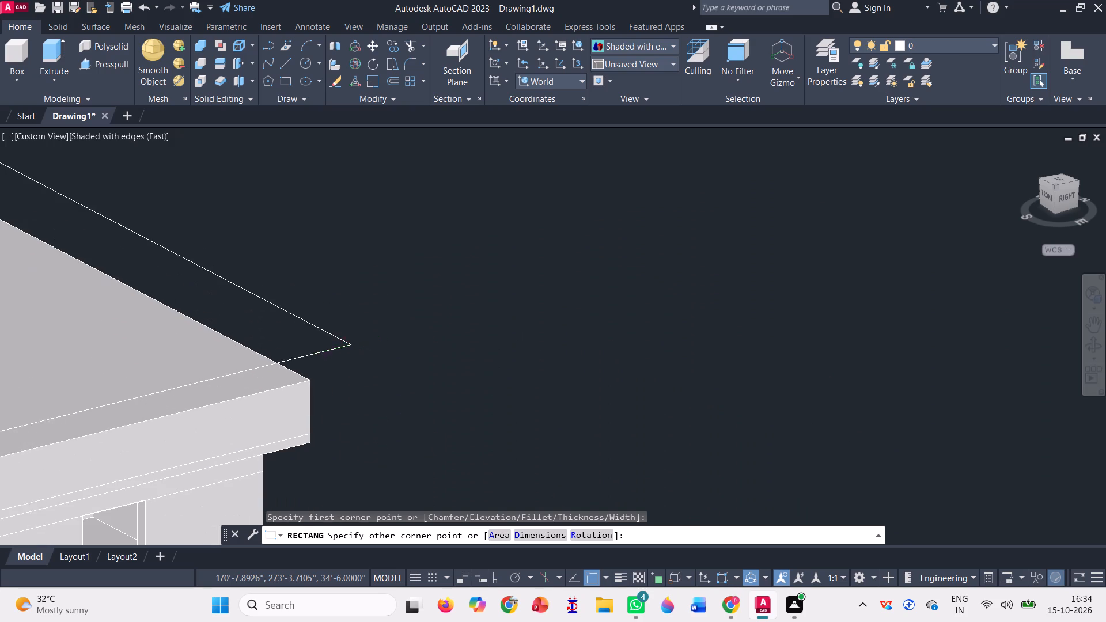
click(312, 382)
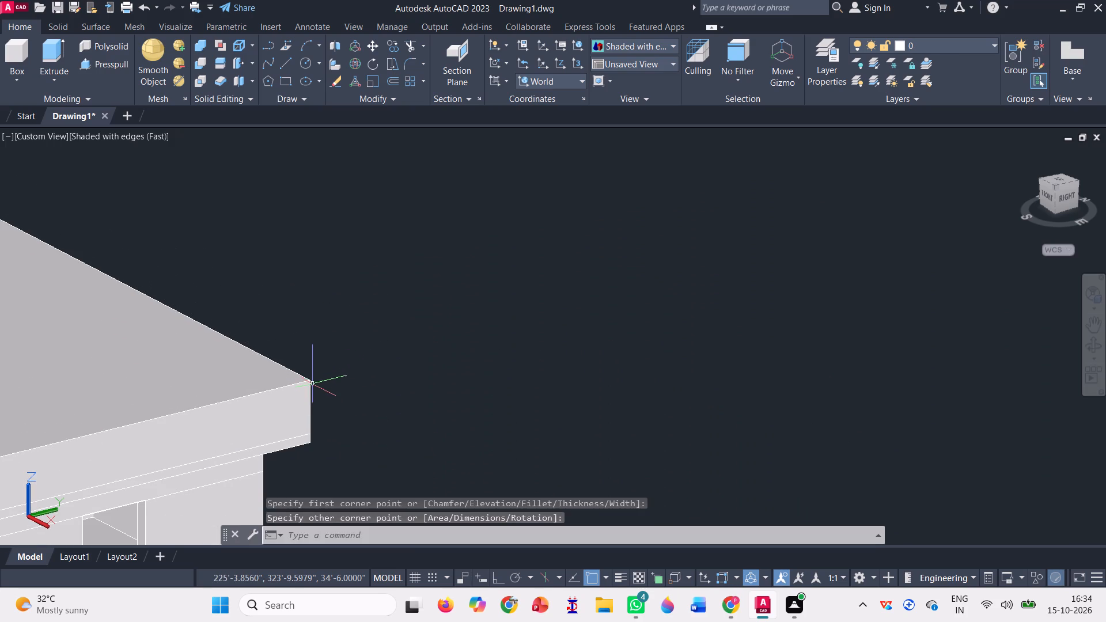
Offset the rectangle on top of the roof box inward by 0'6".
scroll(493, 354, down, 4)
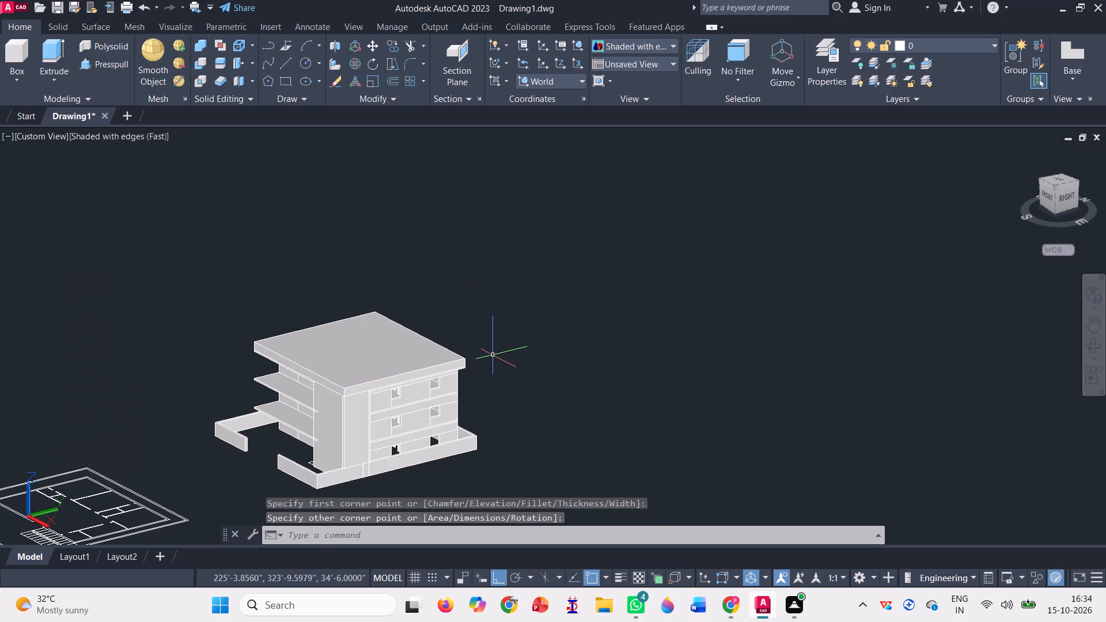
click(396, 84)
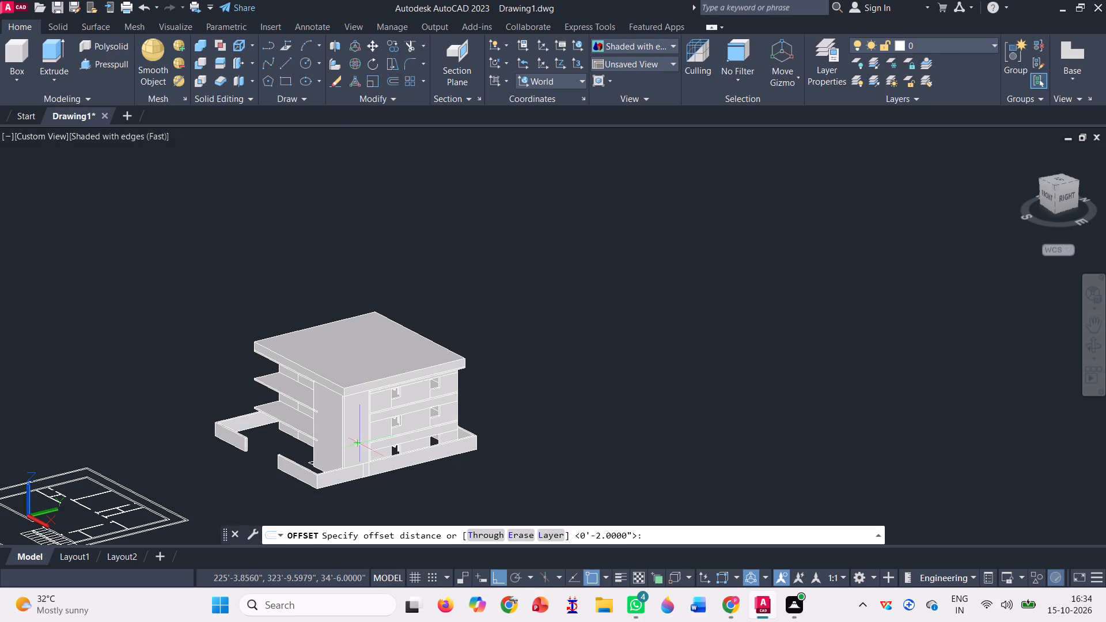
scroll(306, 409, up, 3)
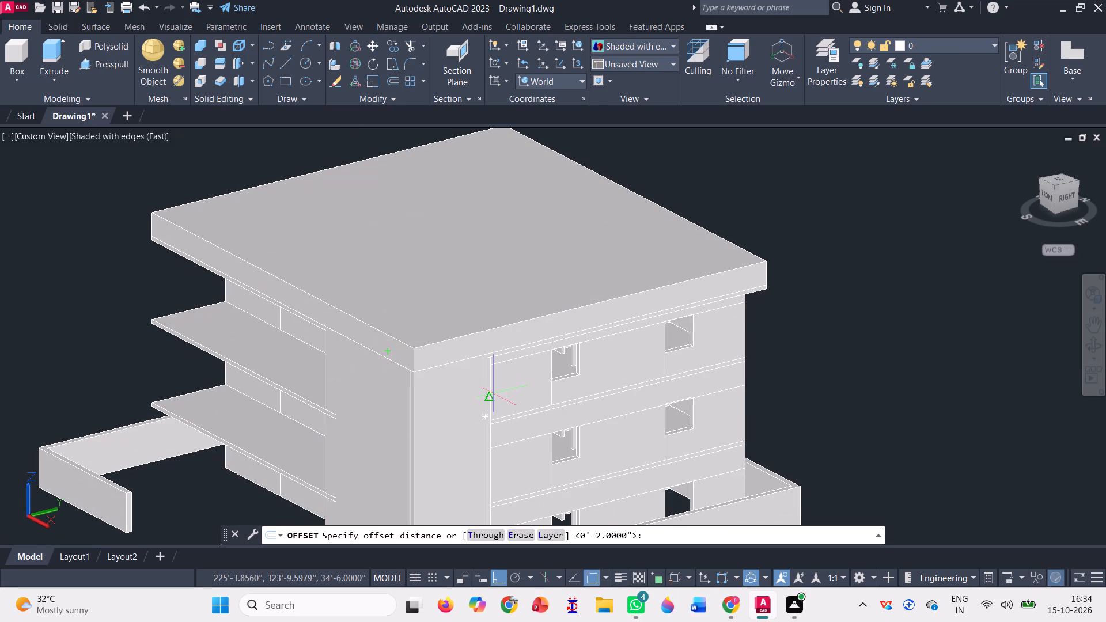
text(0'6")
key(Return)
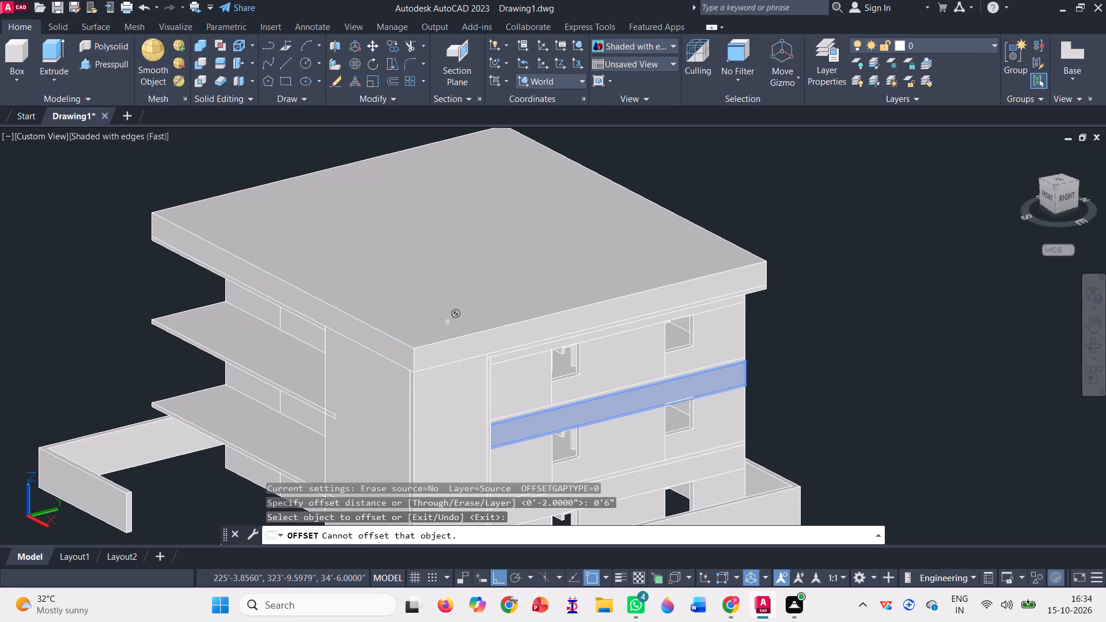
scroll(401, 356, up, 3)
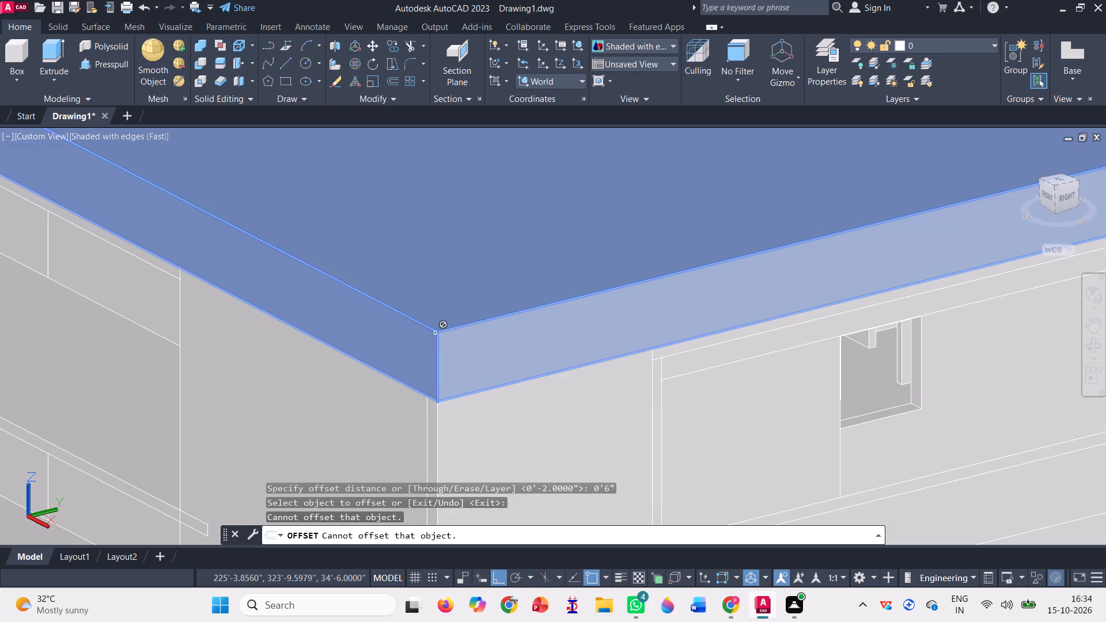
scroll(426, 328, down, 1)
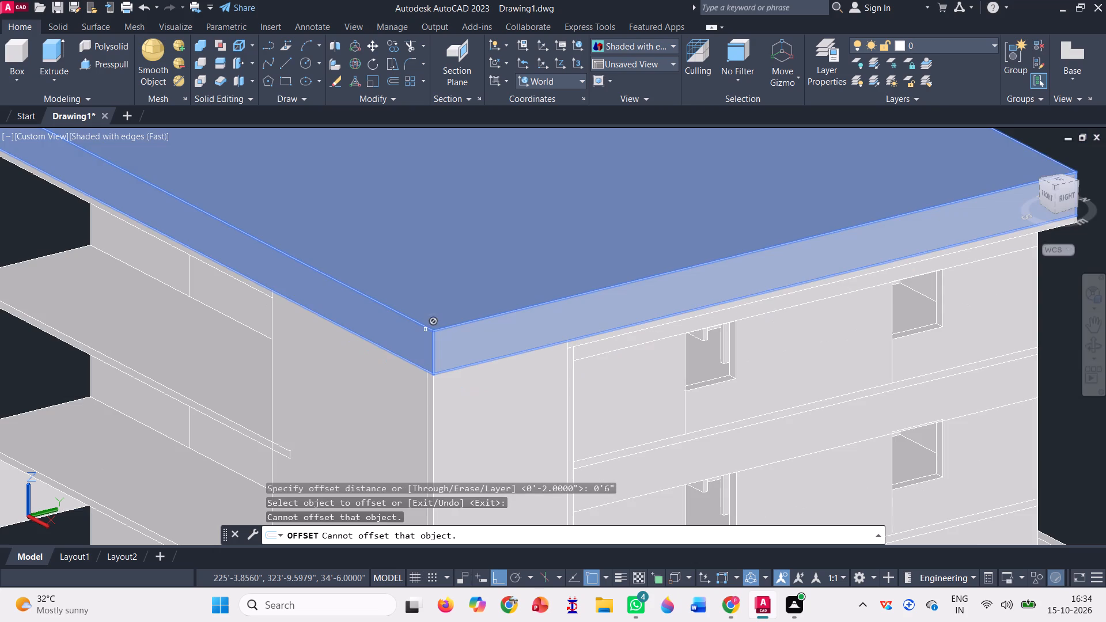
scroll(503, 276, down, 1)
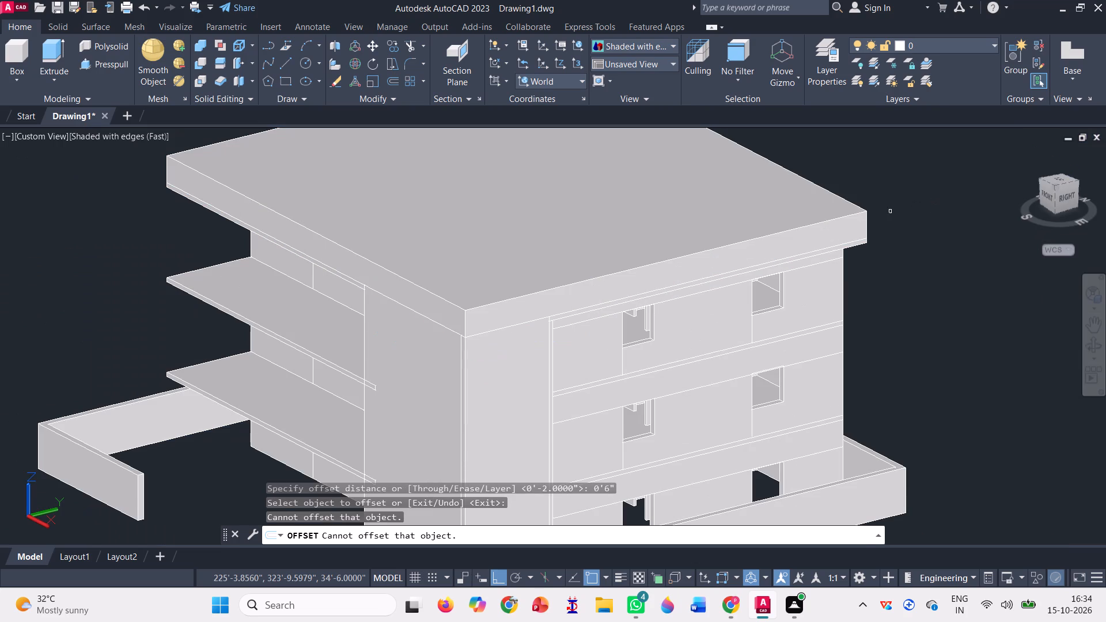
click(867, 210)
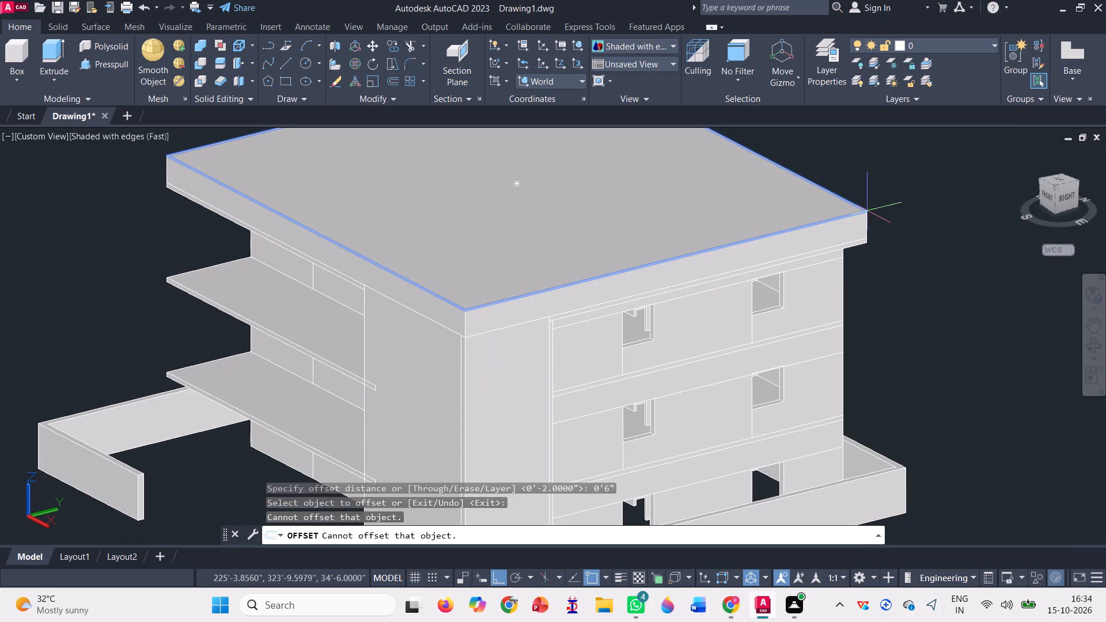
click(732, 195)
Presspull the area inside the offset rectangle by -3' to hollow the roof box into a parapet.
scroll(457, 357, down, 1)
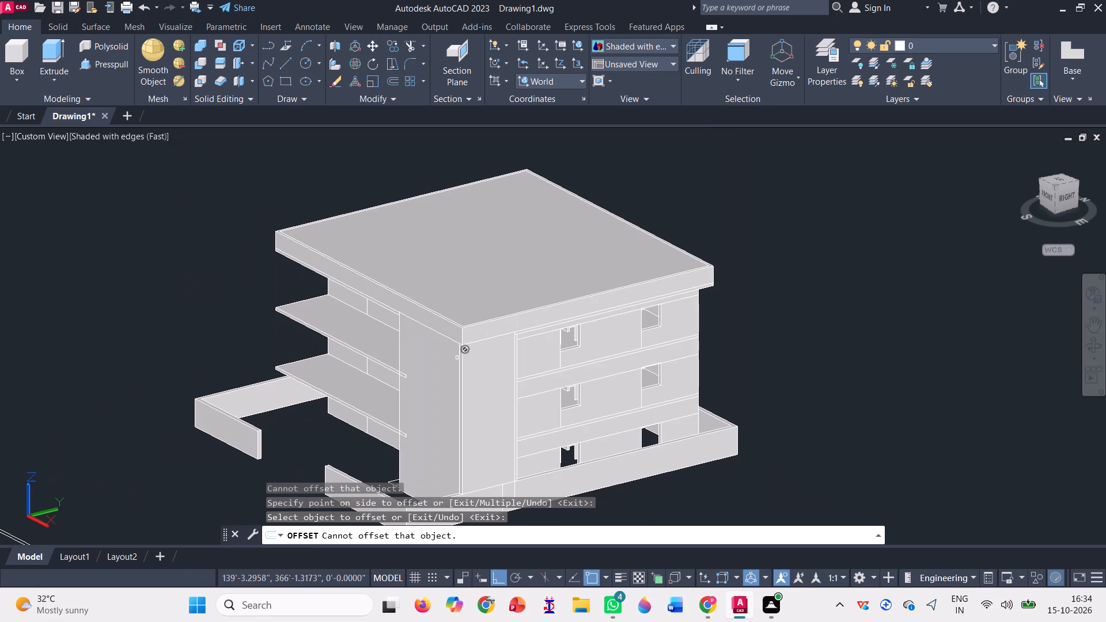
click(99, 67)
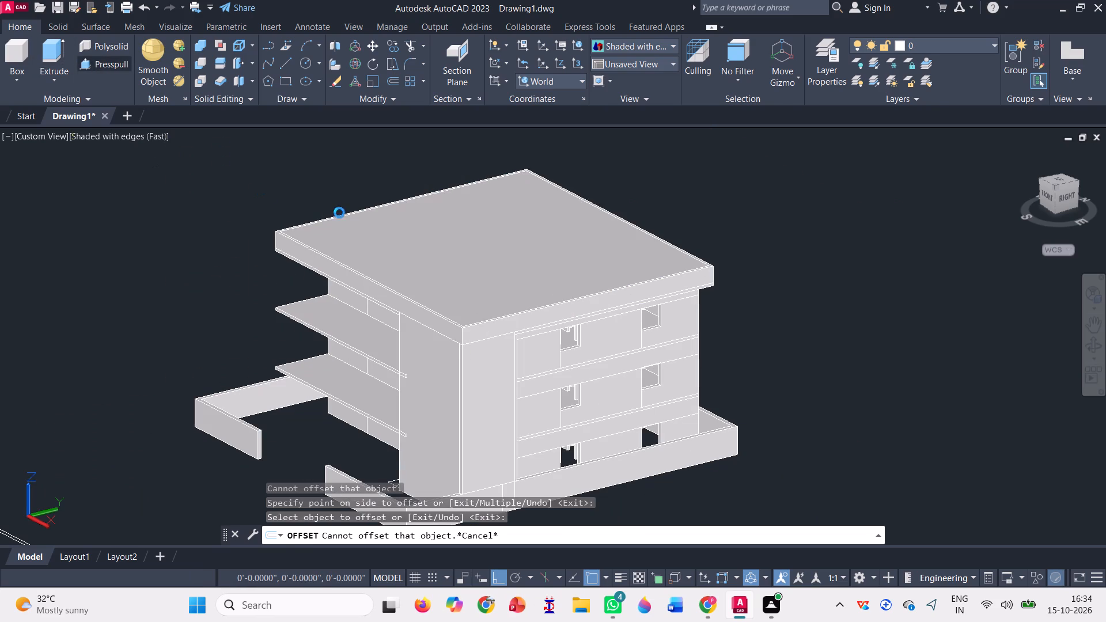
key(Escape)
click(426, 225)
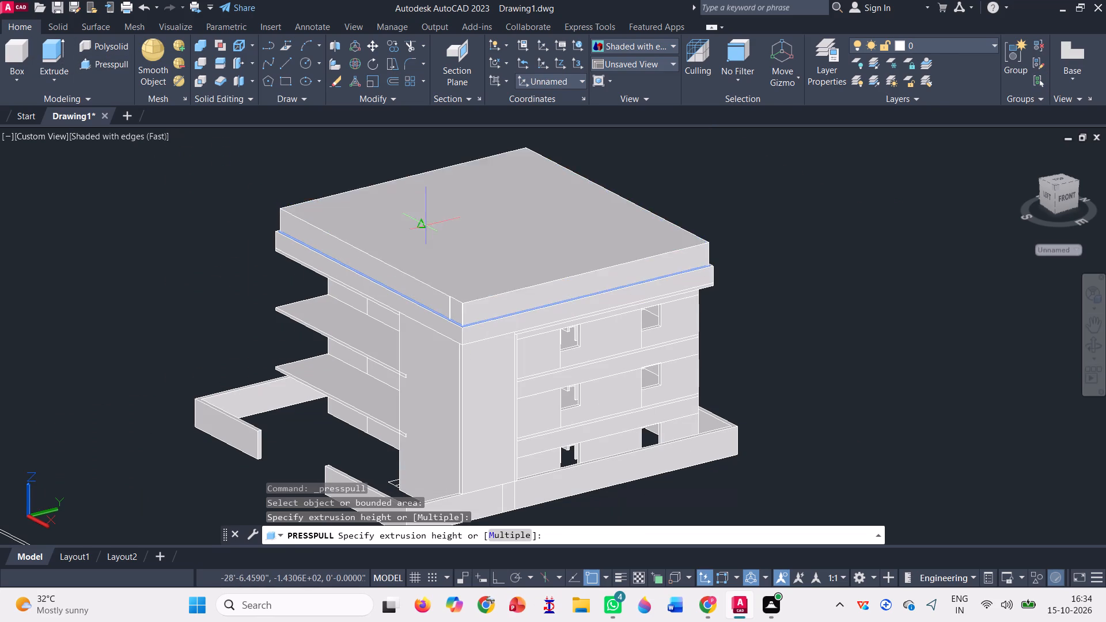
text(-3')
key(Return)
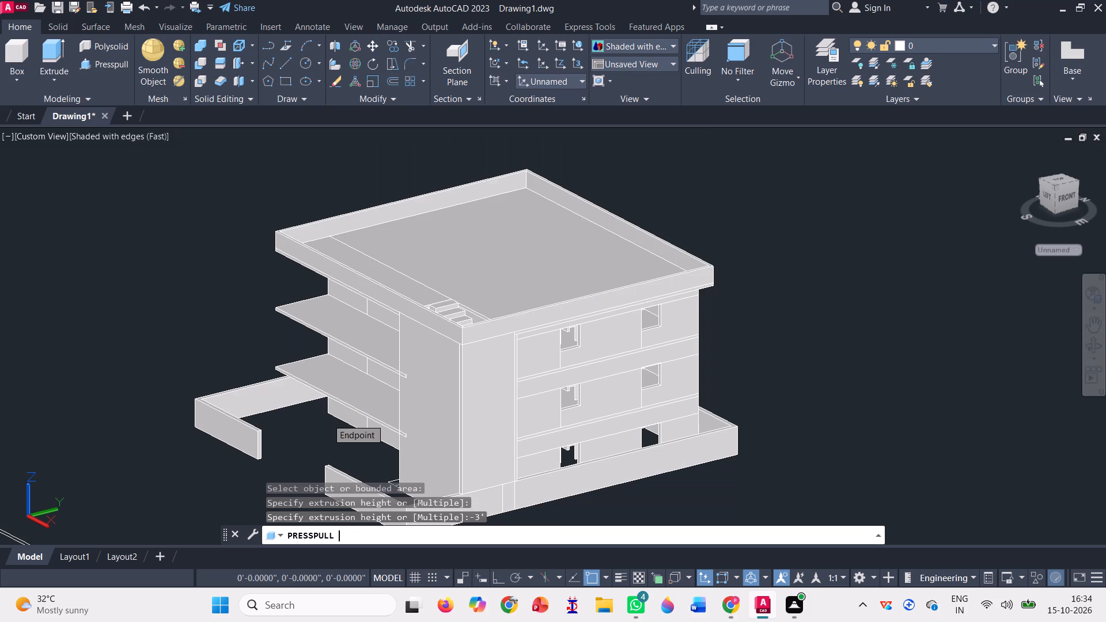
key(Escape)
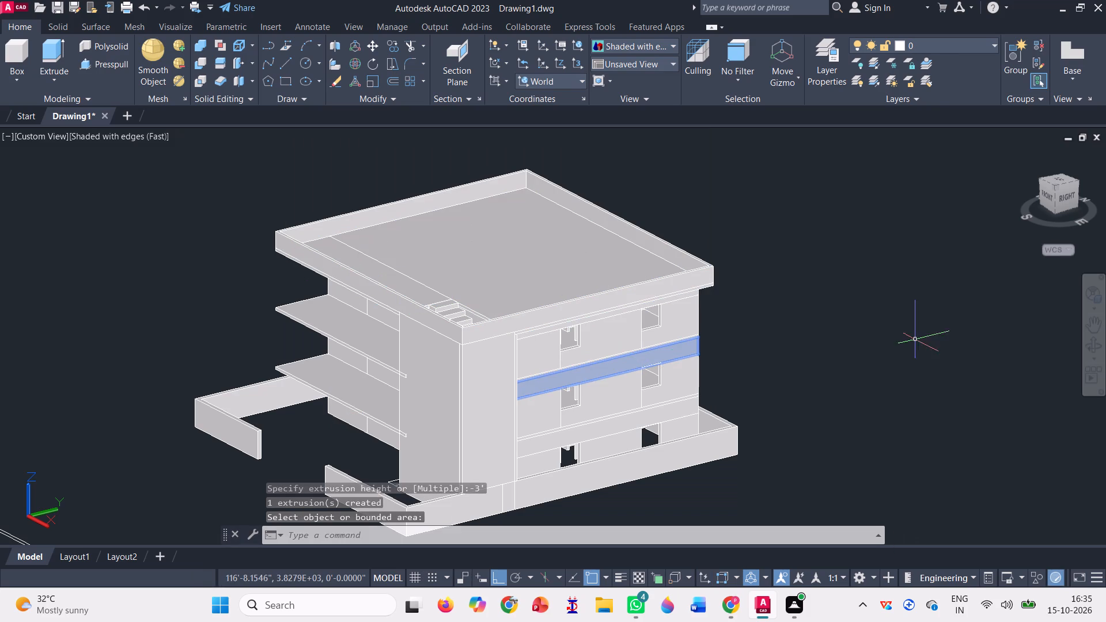
Presspull the top storey's window outline on the balcony facade back through the wall to cut the opening.
click(1097, 340)
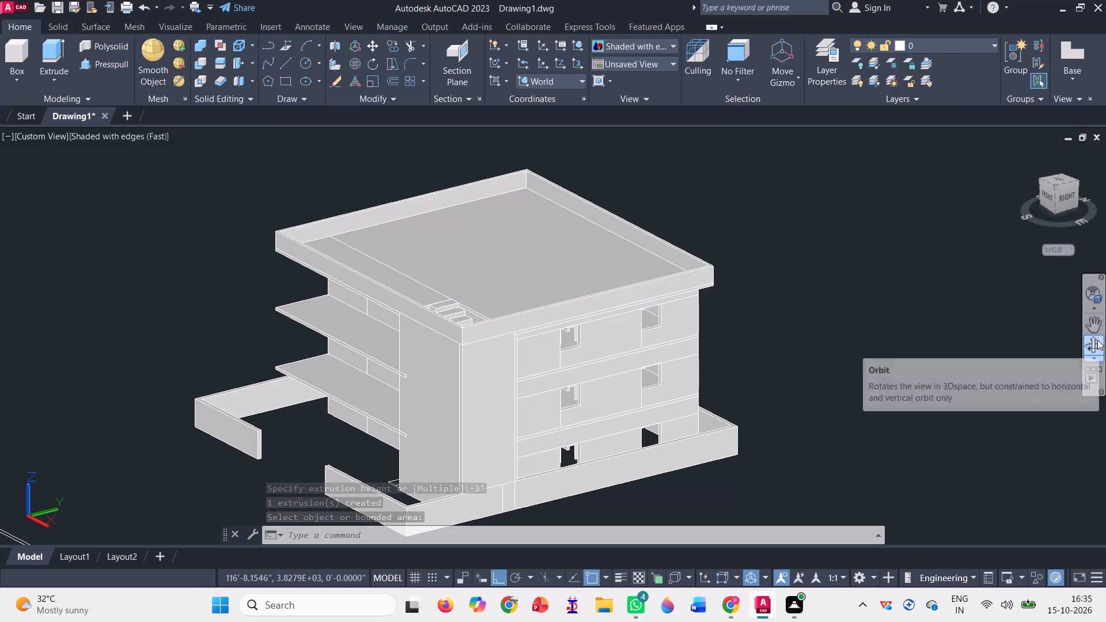
drag(864, 351, 1017, 359)
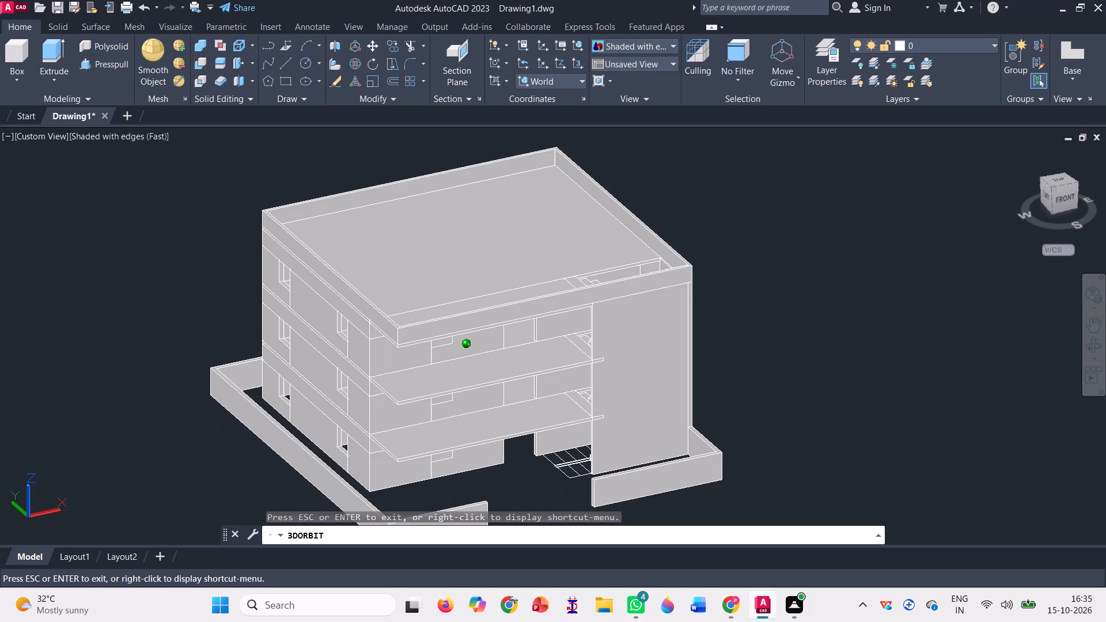
drag(1017, 359, 1019, 325)
scroll(297, 322, up, 3)
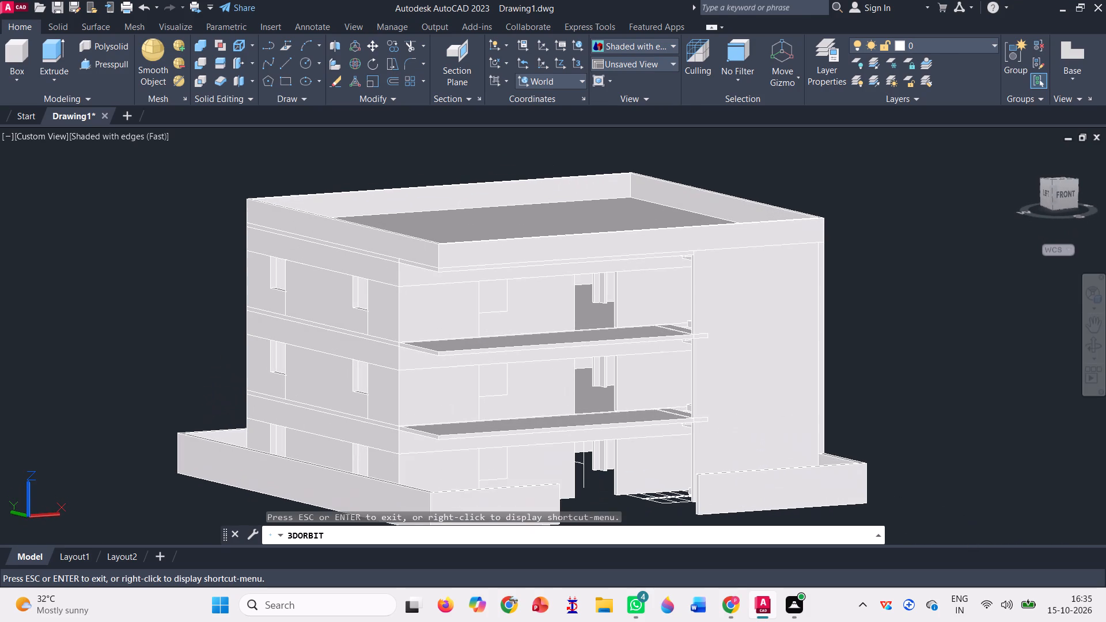
key(Escape)
scroll(502, 301, up, 2)
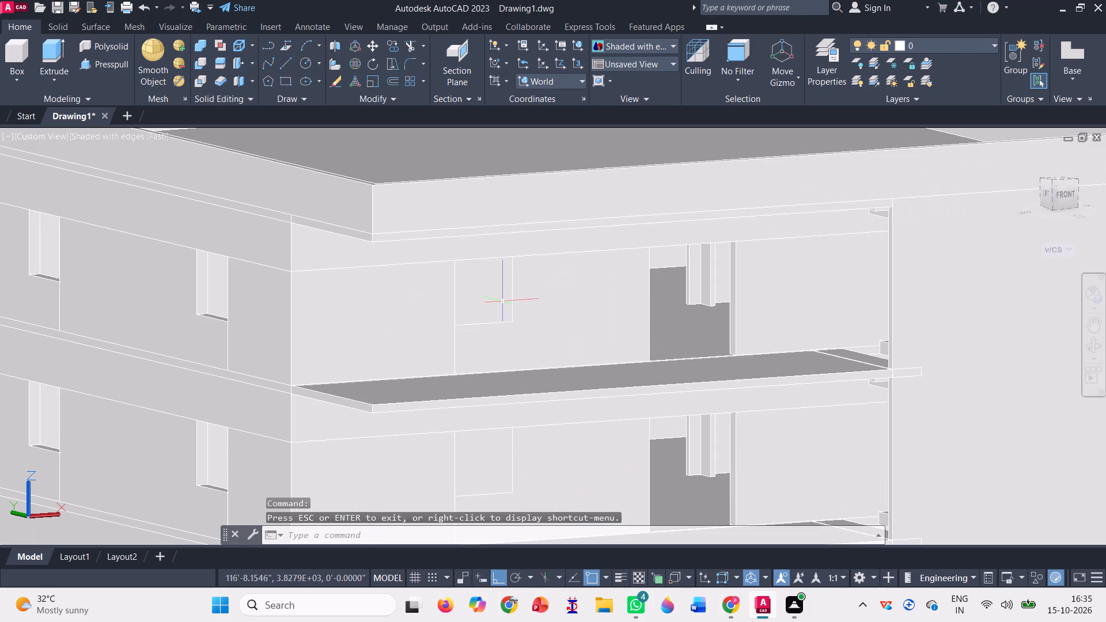
click(118, 62)
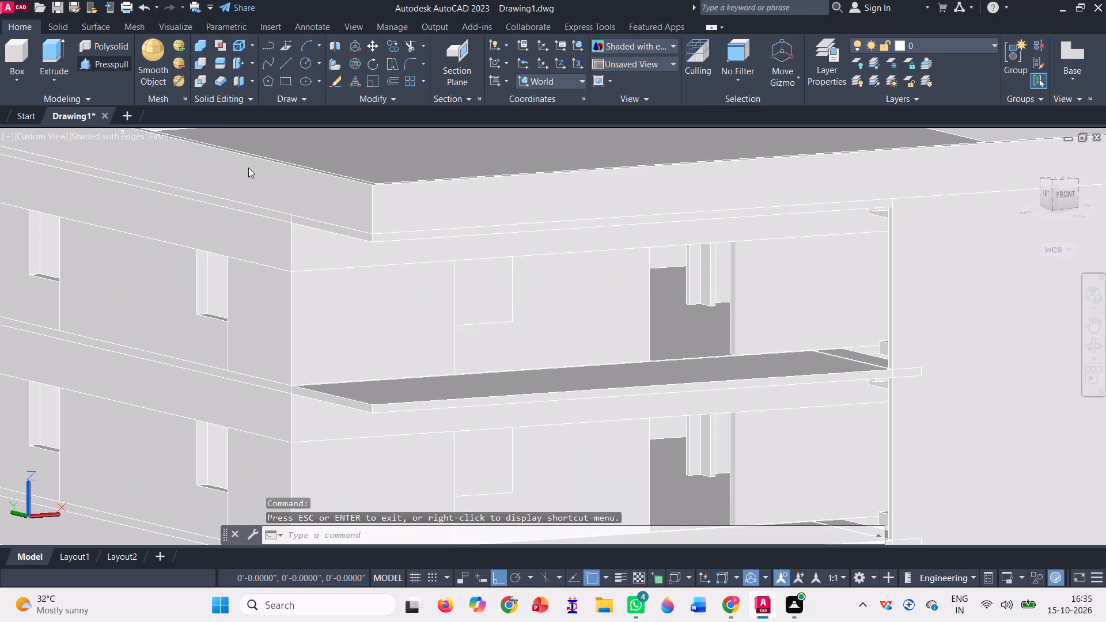
click(475, 285)
click(453, 273)
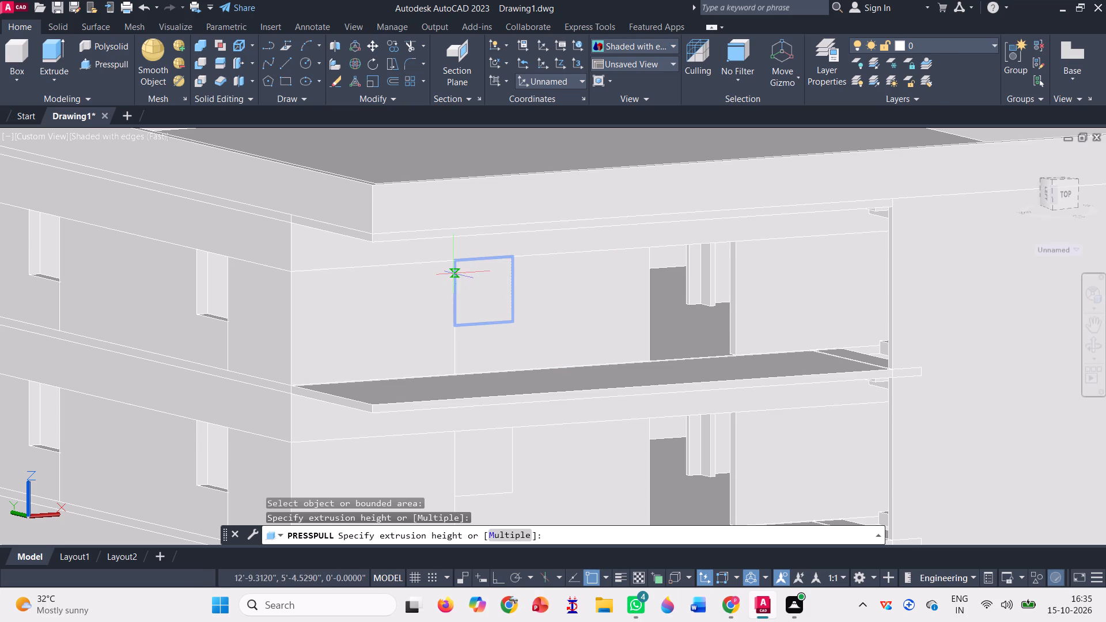
Presspull the middle storey's window outline on the balcony facade back through the wall to cut the opening.
click(1099, 346)
drag(778, 350, 706, 361)
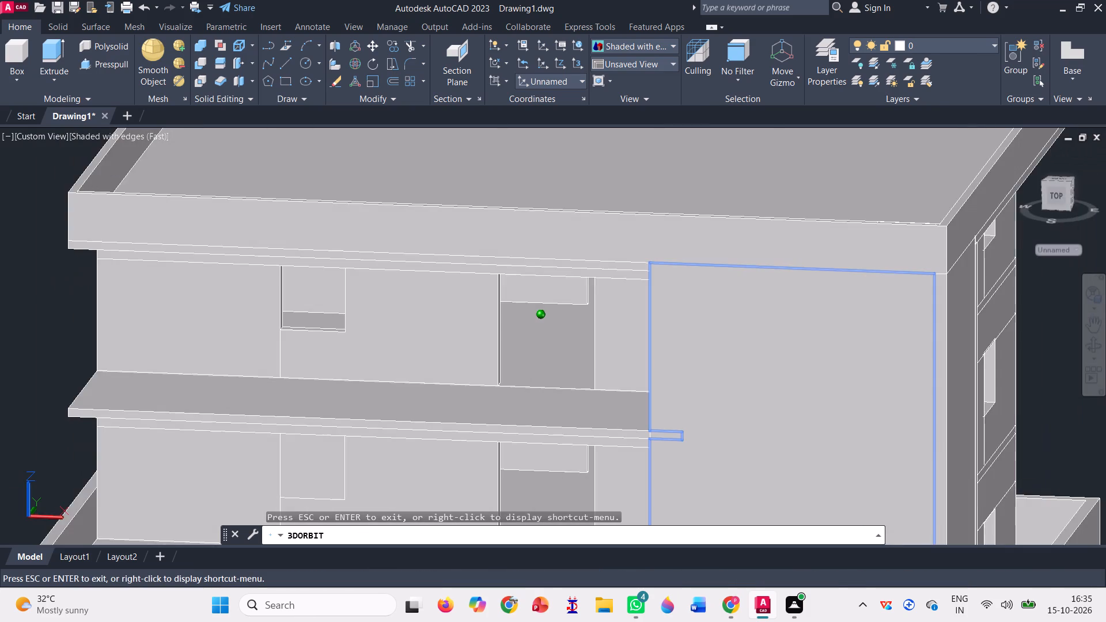
drag(706, 361, 657, 352)
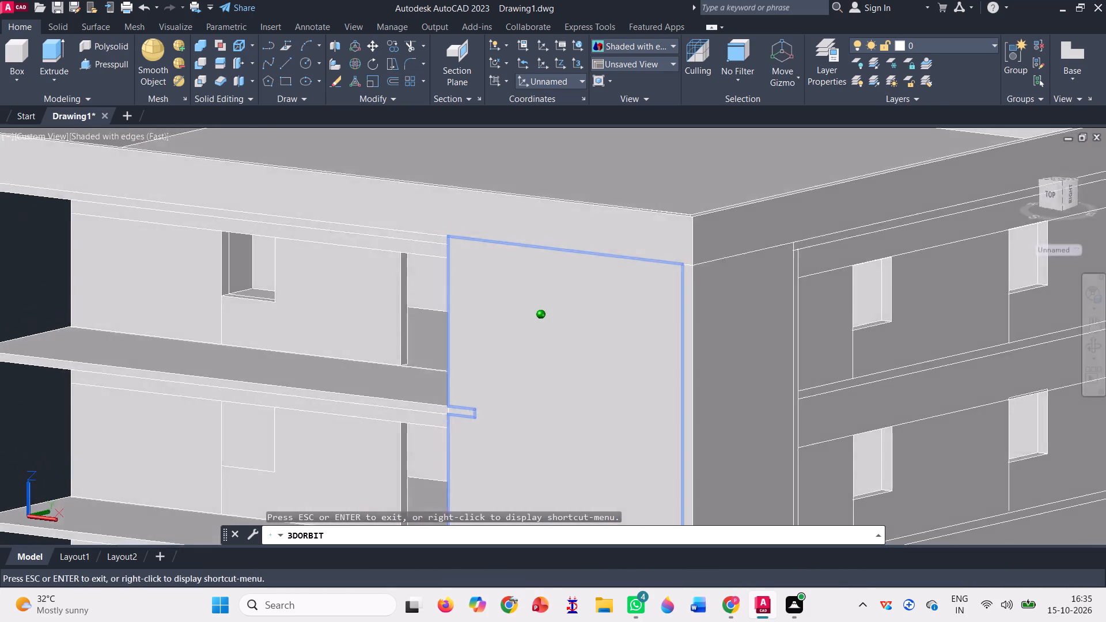
drag(657, 352, 745, 343)
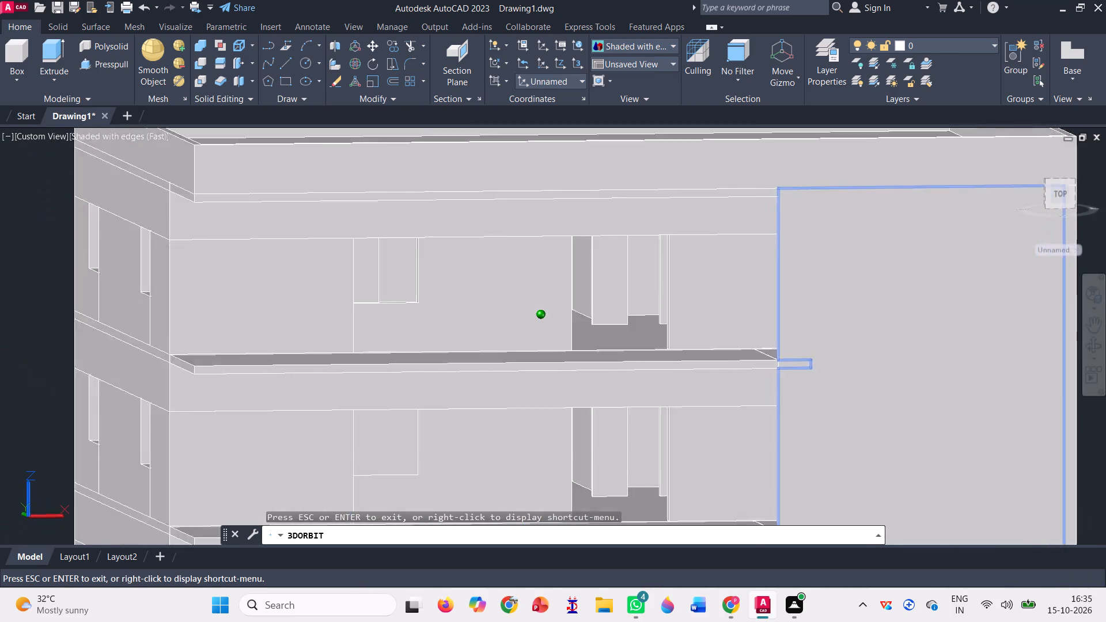
drag(745, 343, 707, 339)
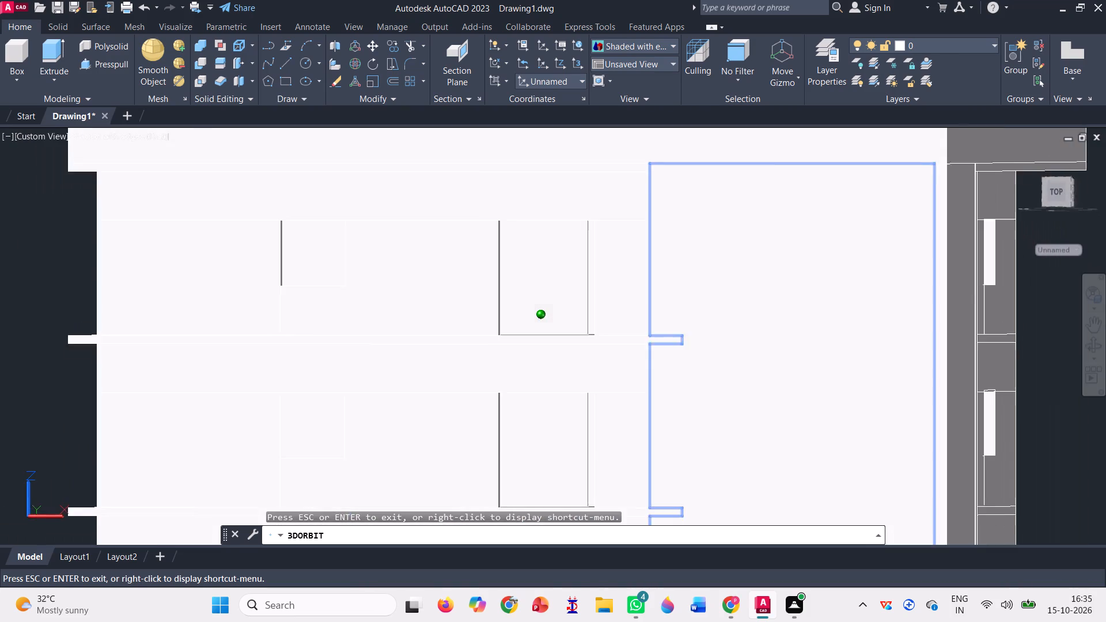
drag(707, 339, 681, 392)
scroll(414, 243, down, 6)
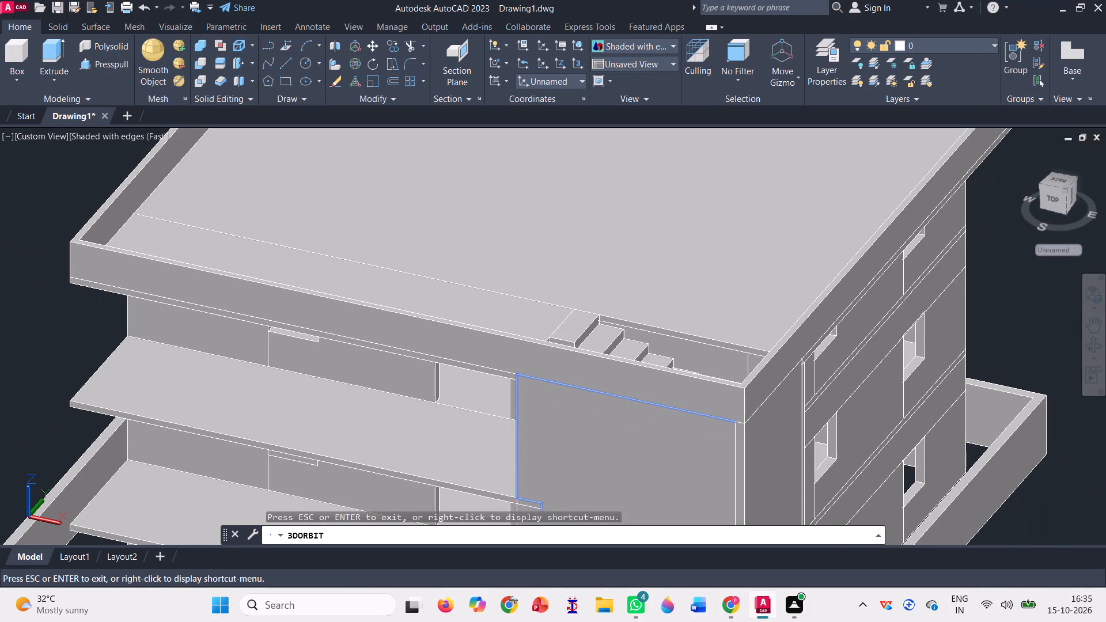
drag(406, 445, 399, 415)
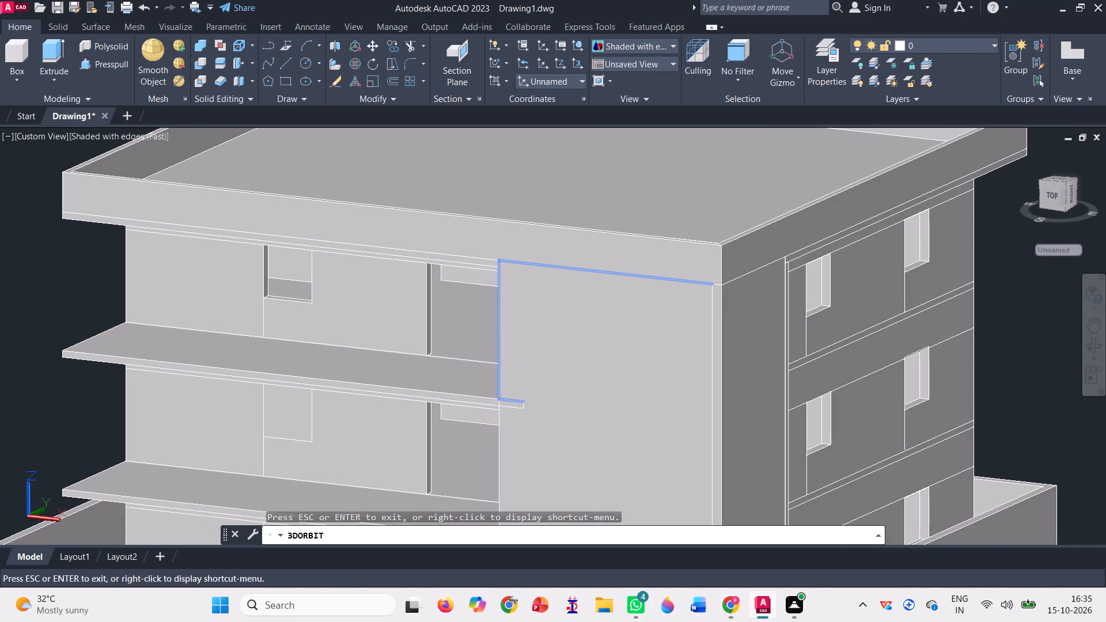
key(Escape)
click(285, 423)
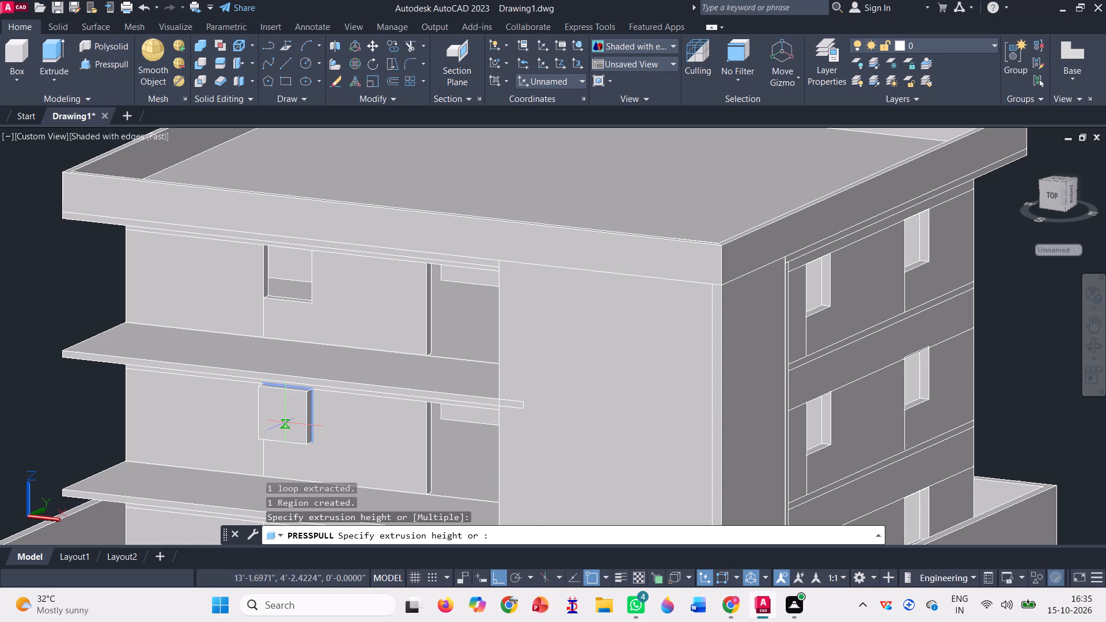
click(306, 408)
Presspull the ground storey's window outline on the balcony facade back through the wall to cut the opening.
scroll(328, 359, down, 3)
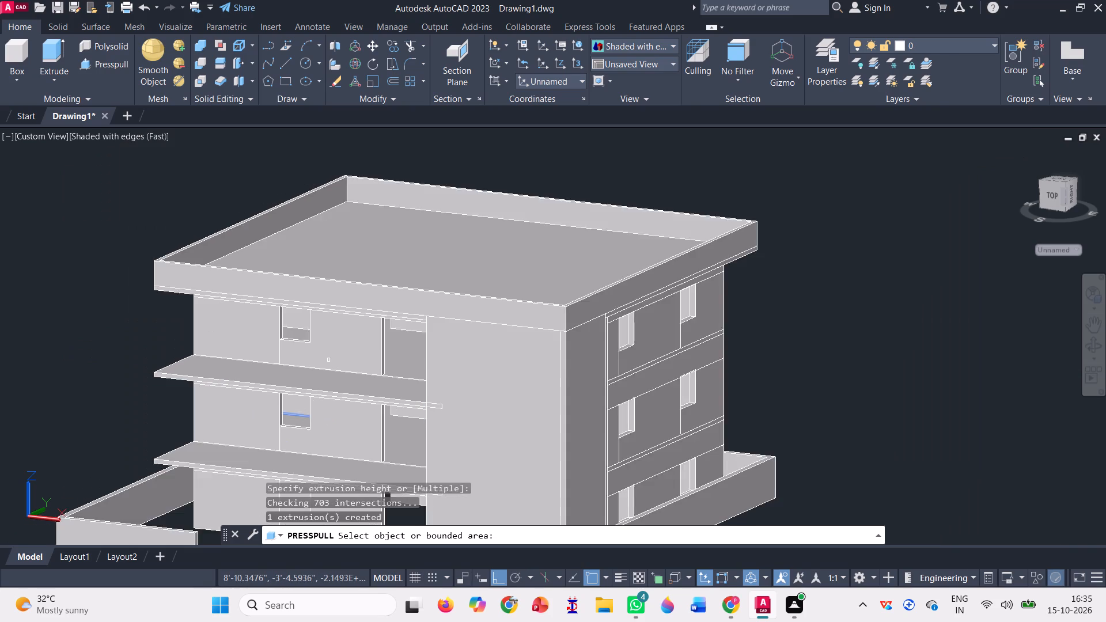
scroll(305, 454, up, 3)
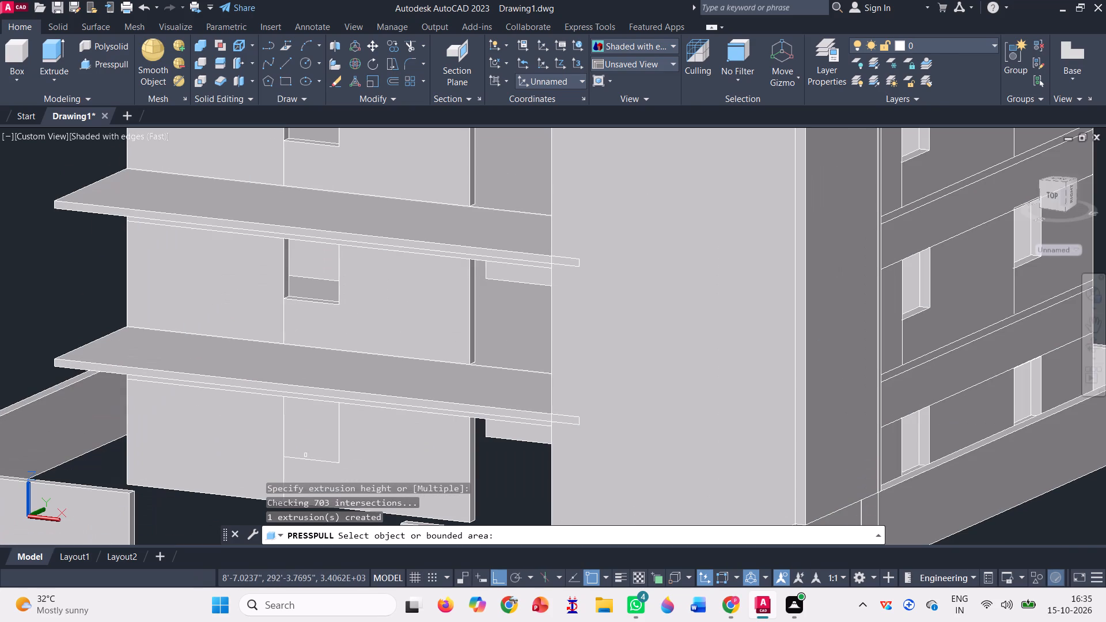
click(319, 440)
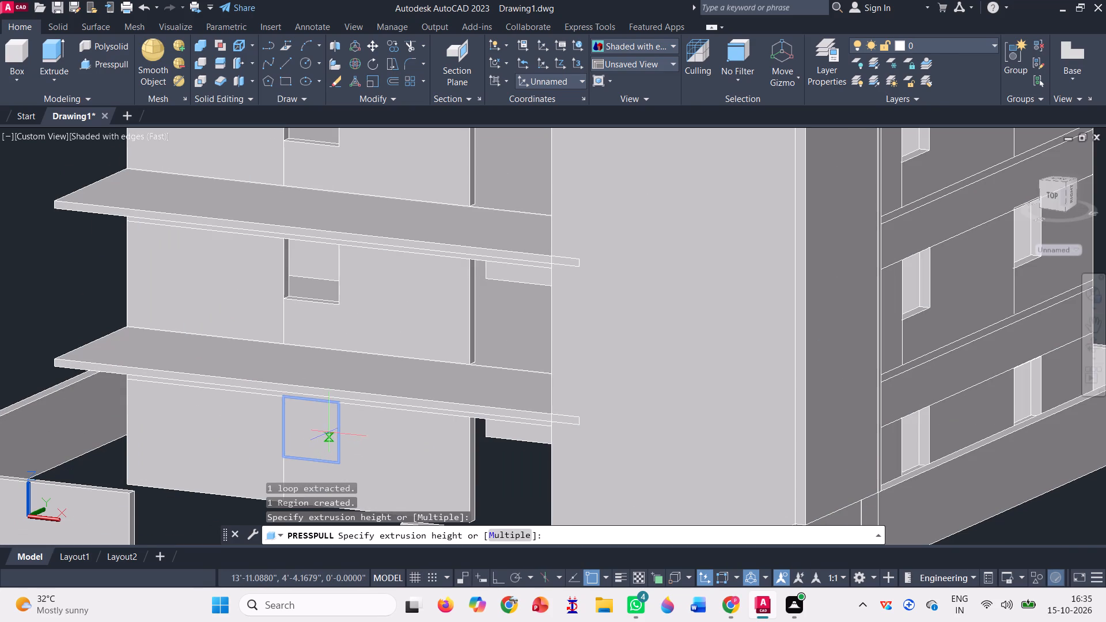
click(329, 431)
scroll(322, 428, down, 2)
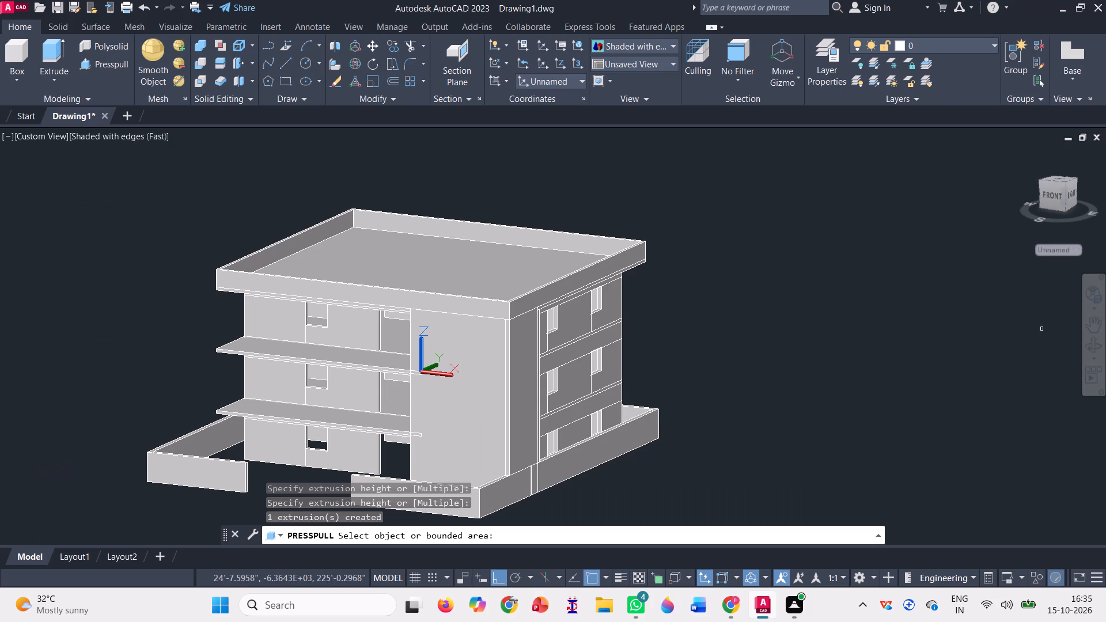
Undo the recent Presspull window cuts on the balcony facade.
click(1091, 339)
click(728, 447)
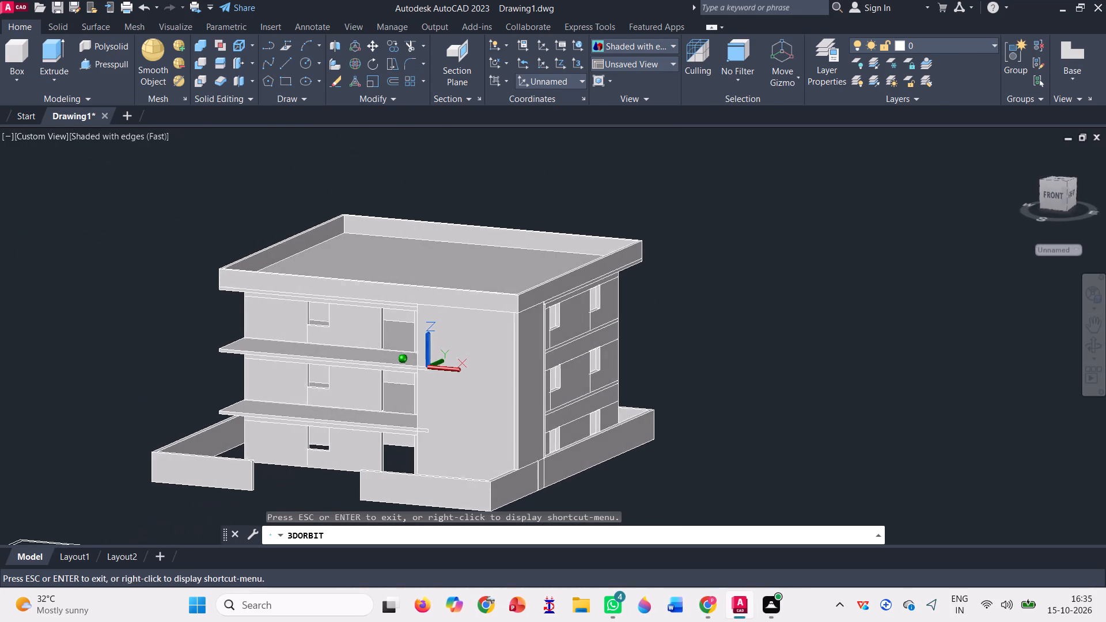
key(ctrl+z)
key(ctrl+z)
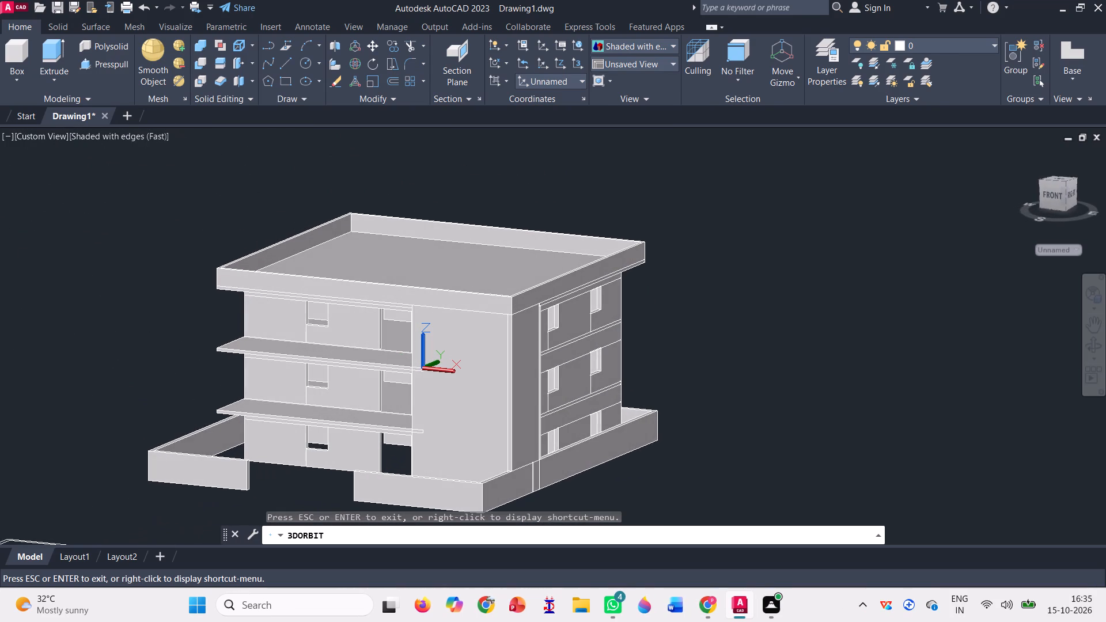
key(Escape)
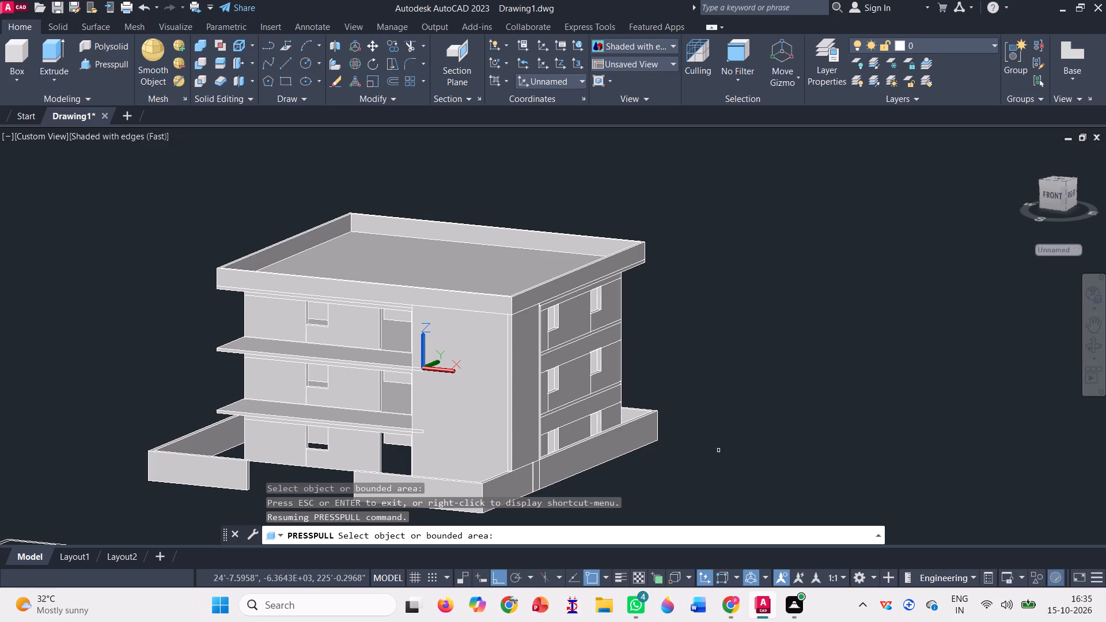
key(ctrl+z)
key(ctrl+z)
key(ctrl+z)
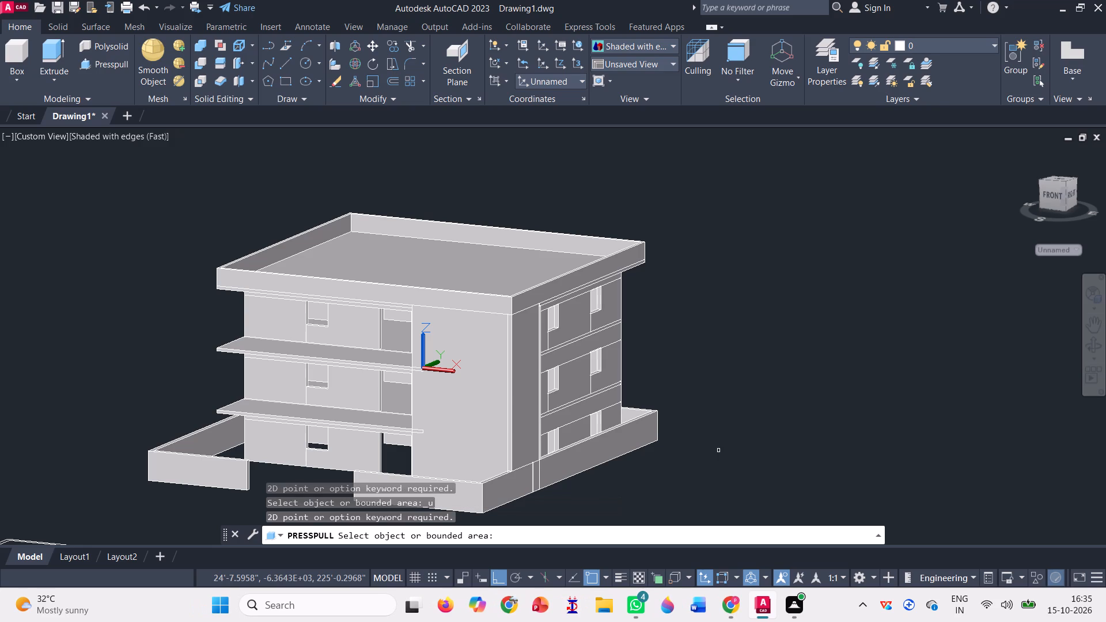
key(ctrl+z)
key(ctrl+z)
key(ctrl+z)
key(Escape)
key(ctrl+z)
key(ctrl+z)
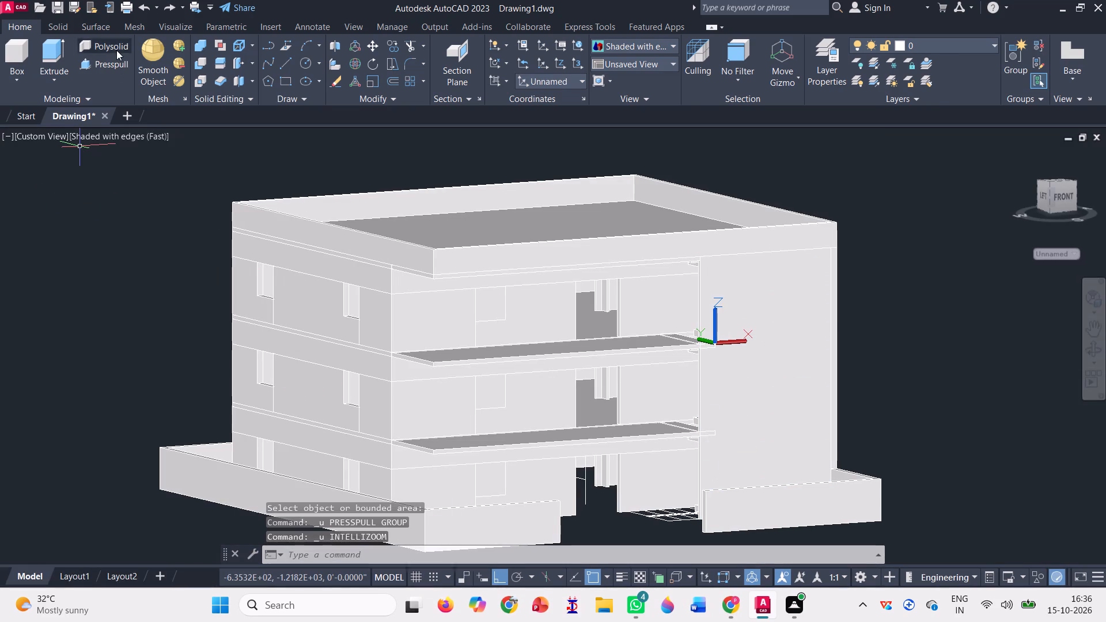
Presspull the top storey's window outline on the balcony facade back into the wall to cut the opening again.
click(119, 62)
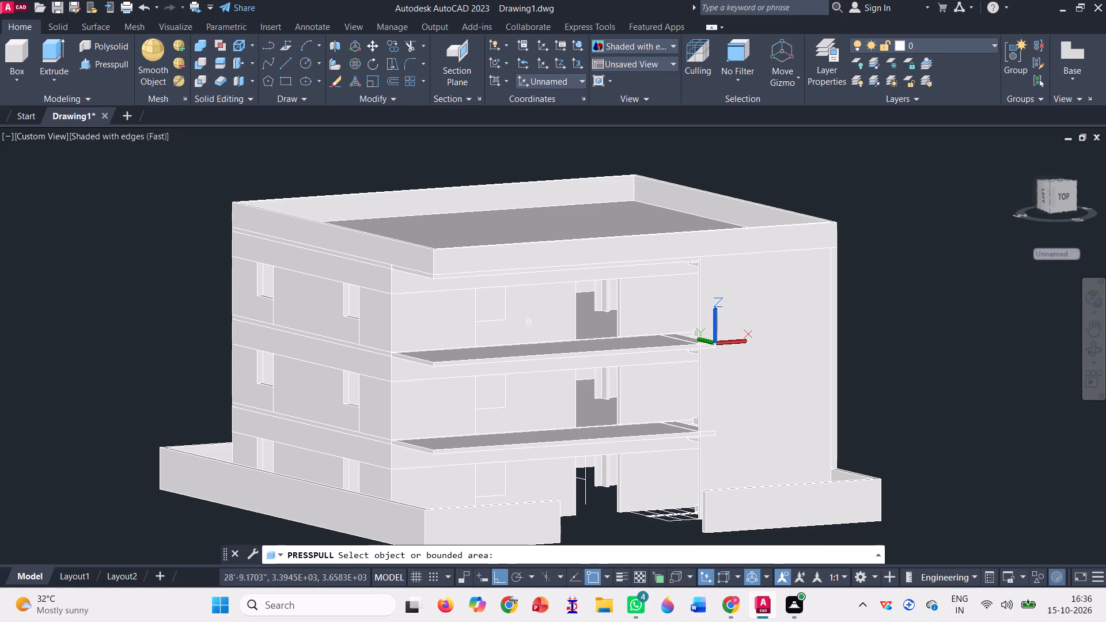
click(1099, 346)
drag(956, 396, 820, 391)
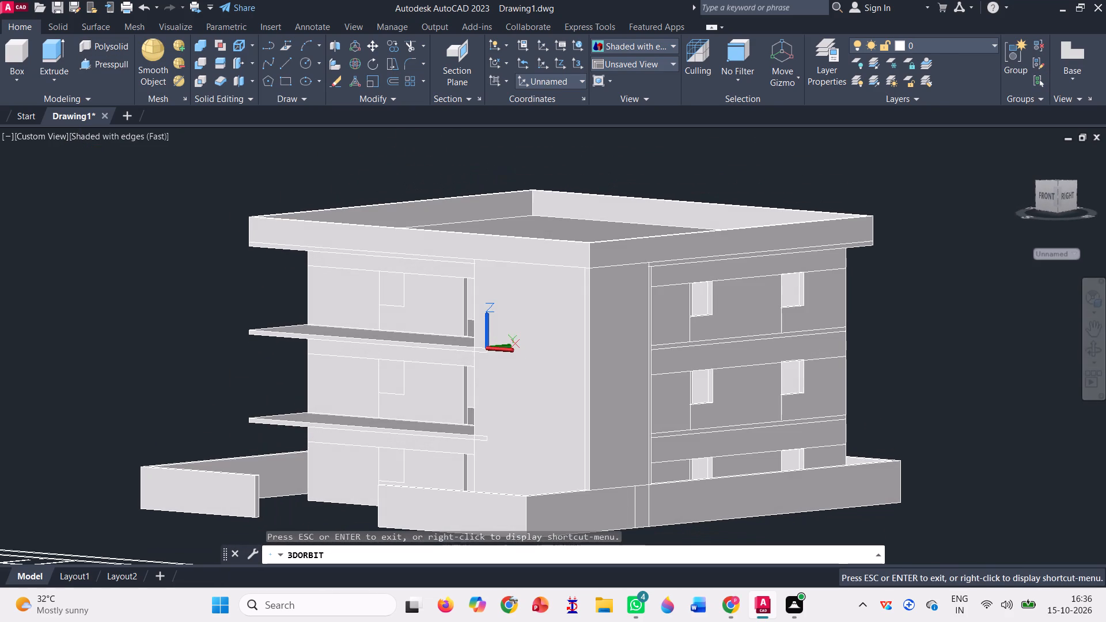
scroll(403, 306, up, 4)
key(Escape)
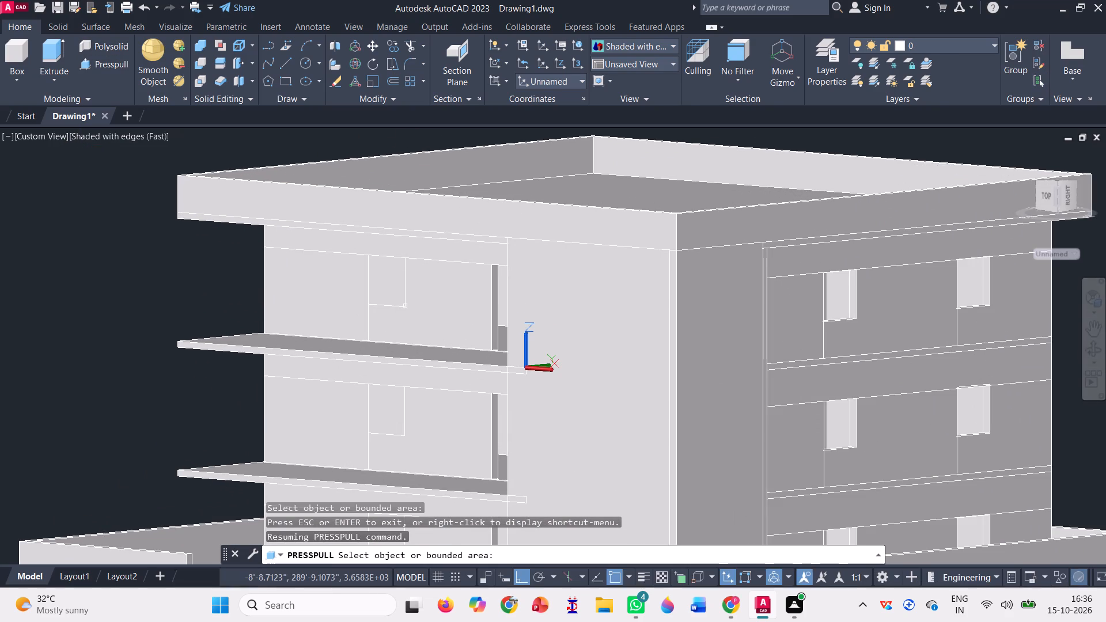
click(386, 288)
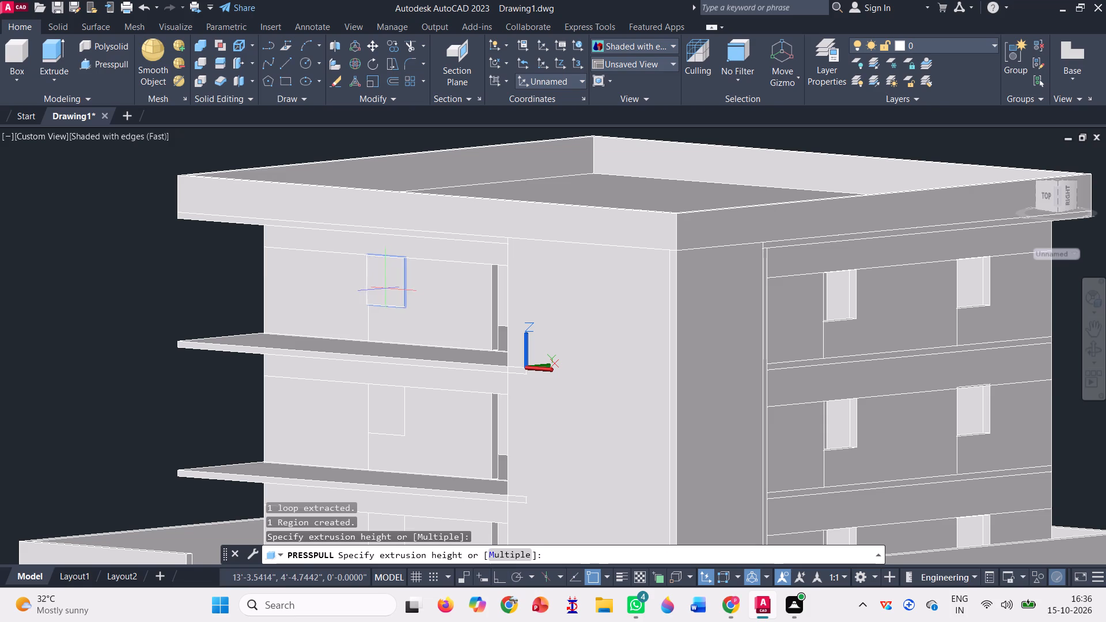
scroll(404, 286, up, 3)
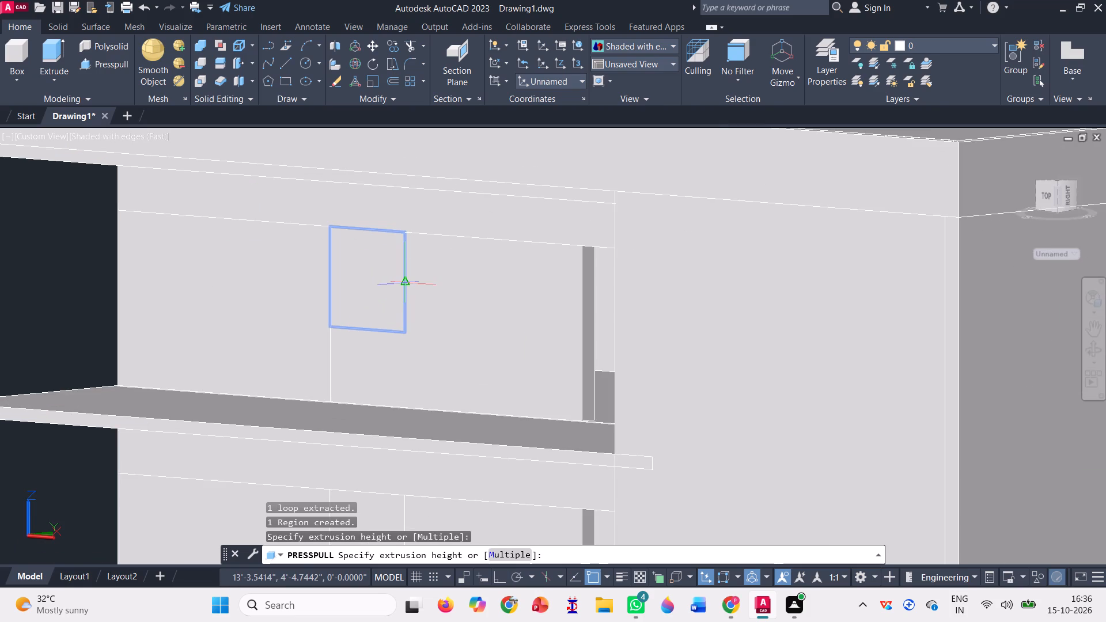
click(401, 283)
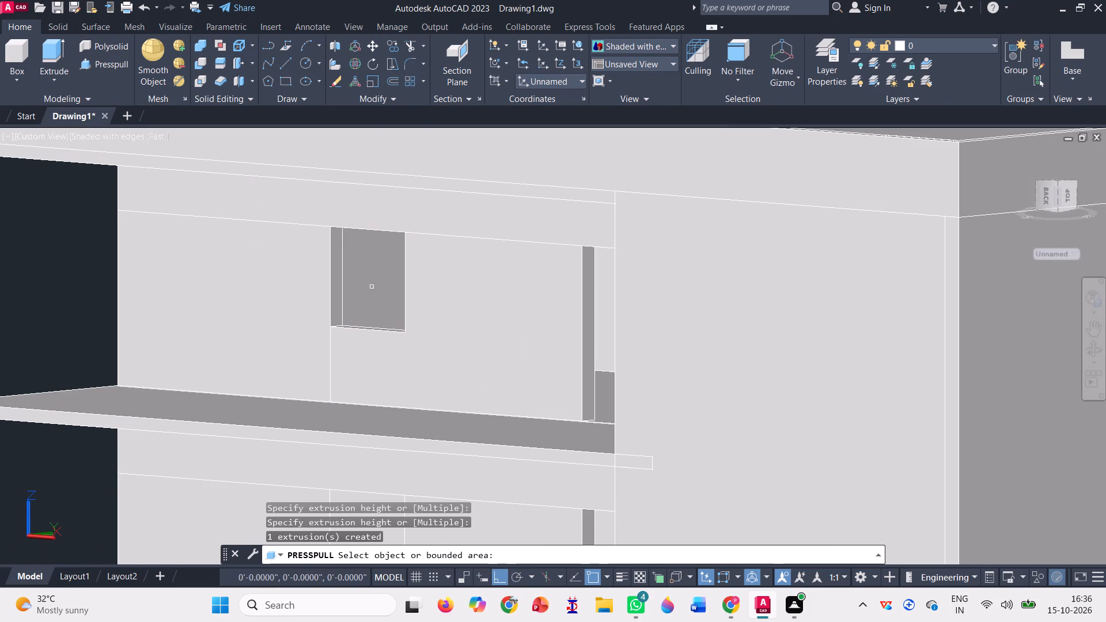
Presspull the middle storey's window outline on the balcony facade back into the wall to cut the opening again.
scroll(362, 282, up, 3)
scroll(363, 279, down, 3)
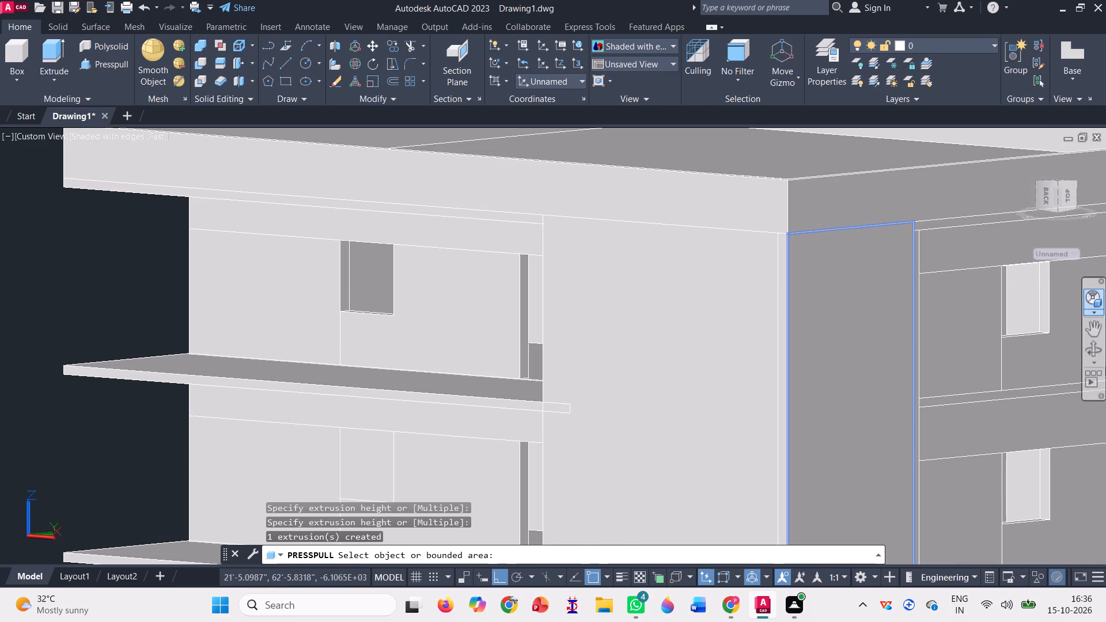
click(1091, 345)
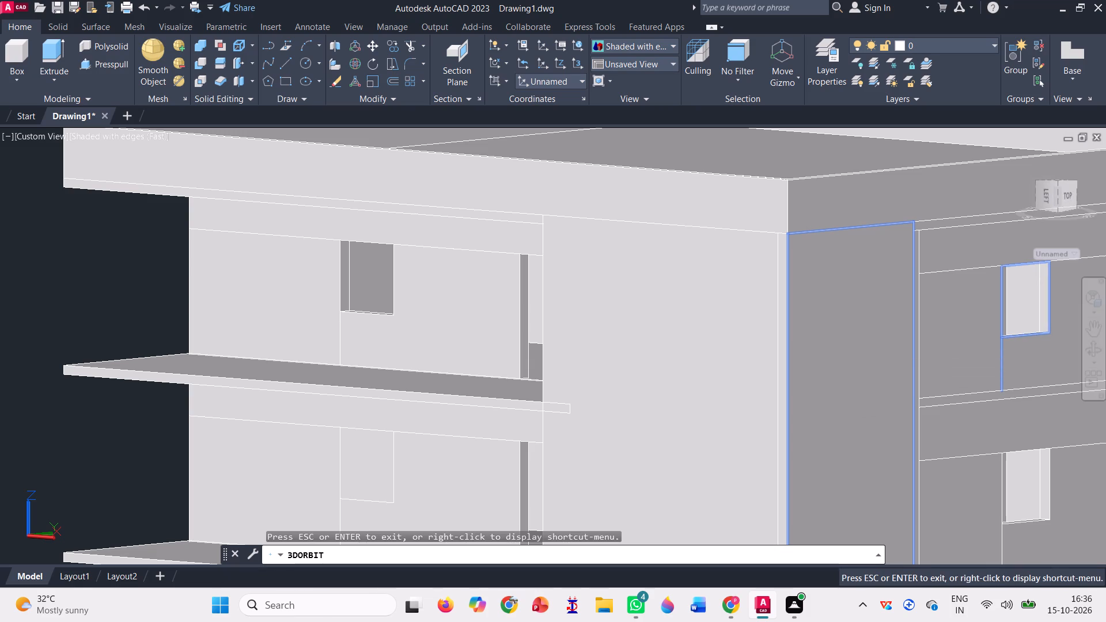
drag(418, 361, 517, 366)
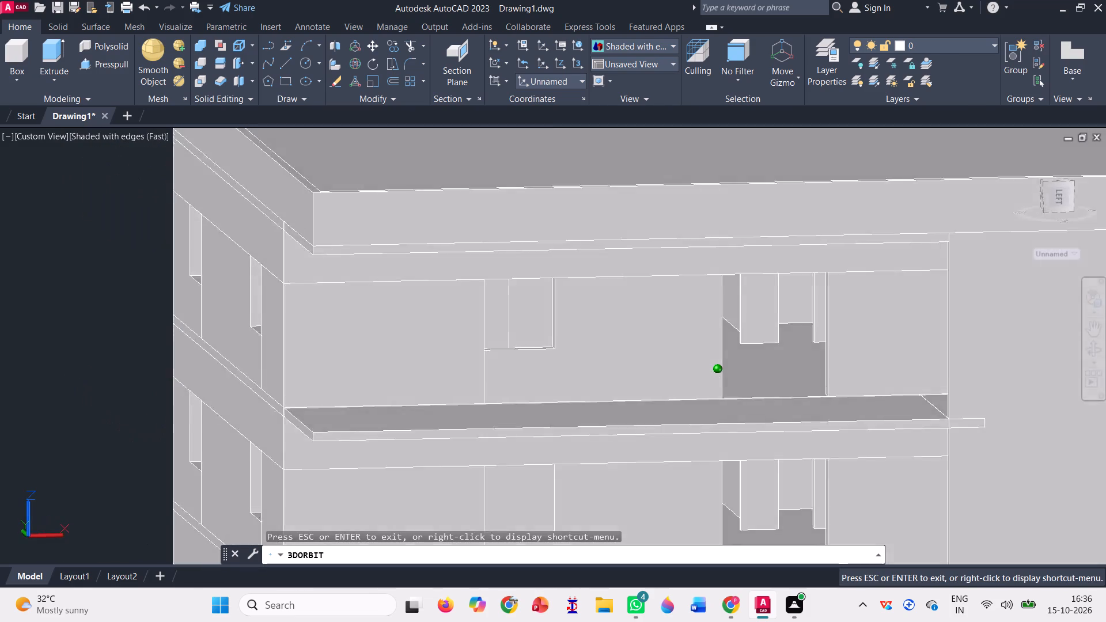
drag(517, 366, 533, 370)
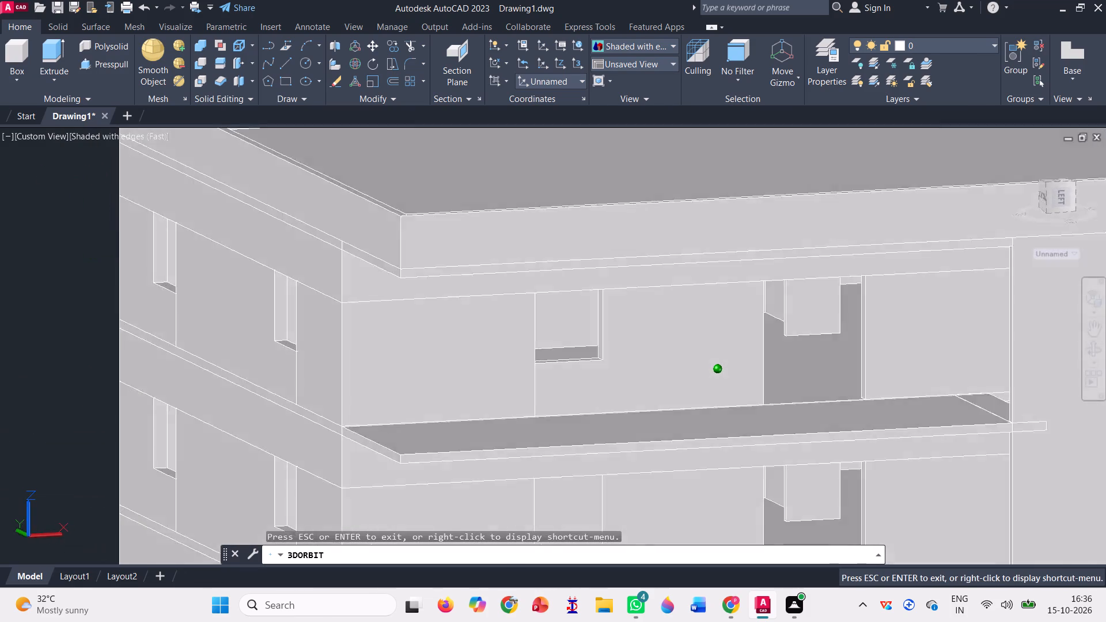
drag(533, 370, 491, 369)
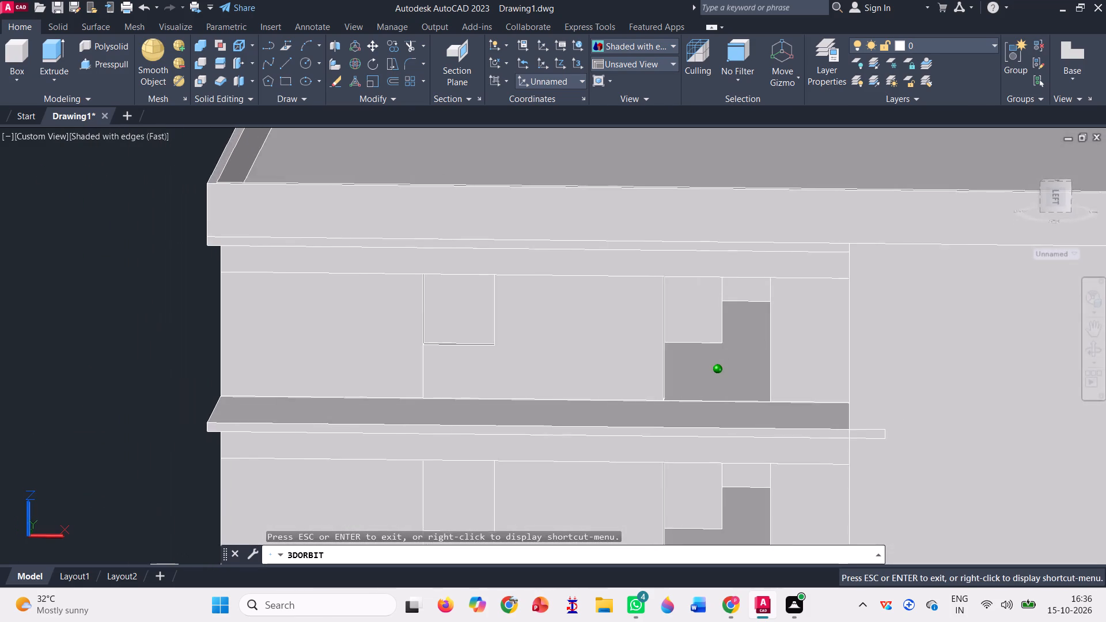
drag(491, 369, 334, 361)
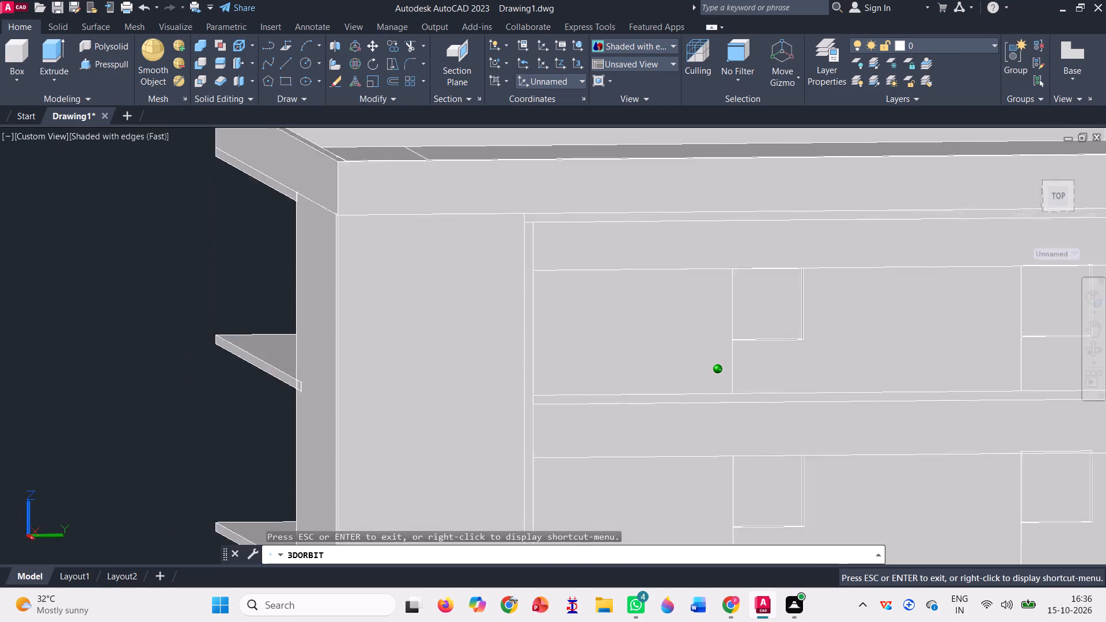
drag(334, 361, 405, 376)
scroll(238, 276, down, 4)
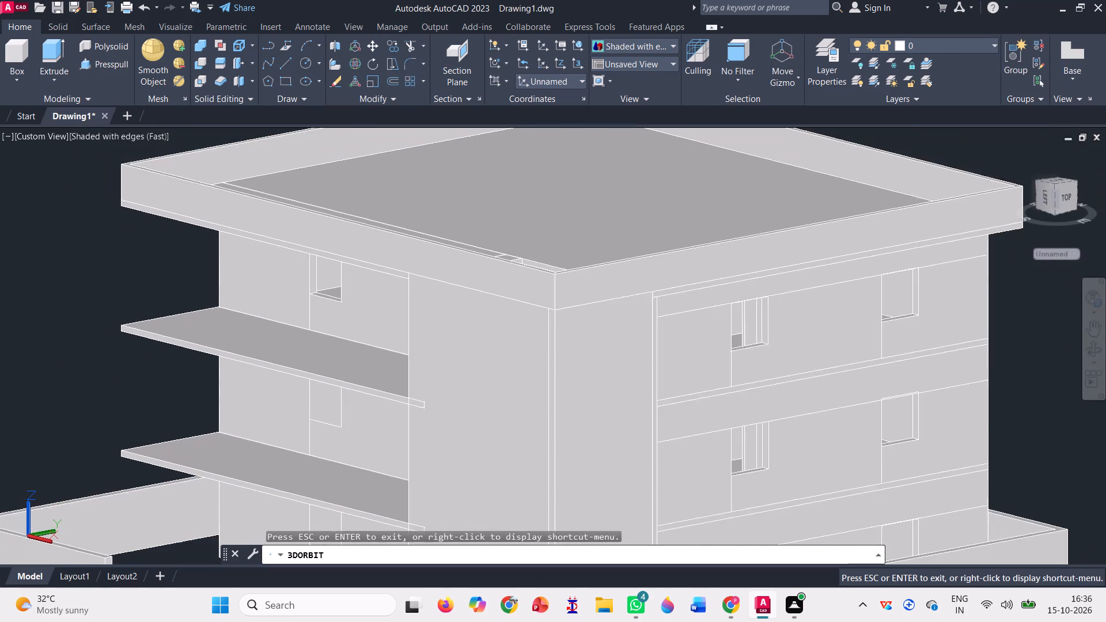
scroll(237, 274, down, 3)
scroll(284, 348, up, 3)
key(Escape)
scroll(306, 396, up, 2)
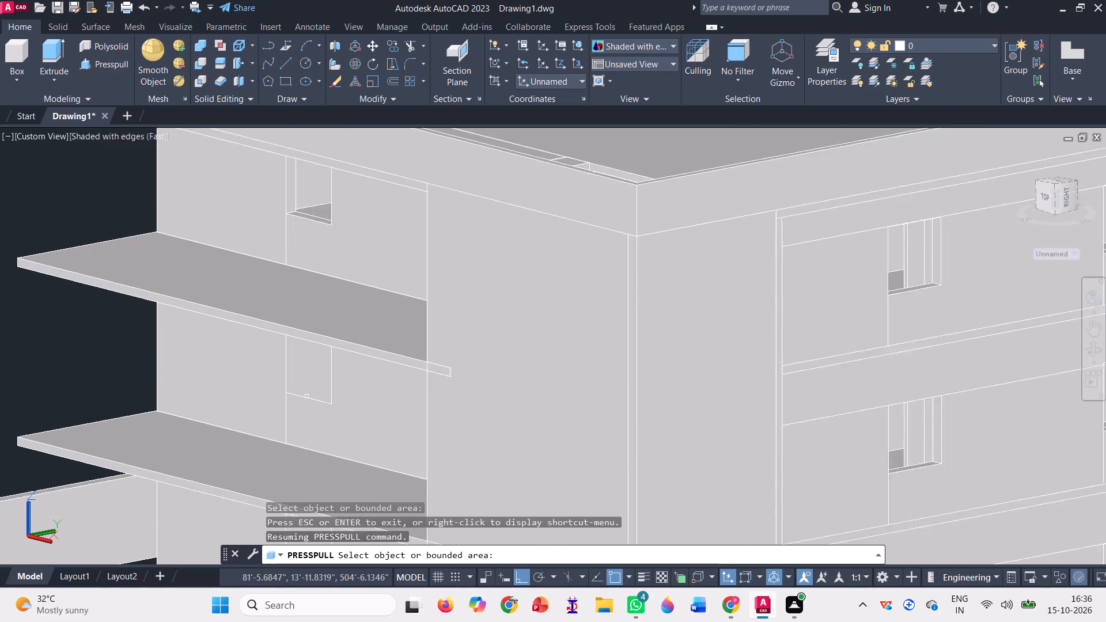
scroll(306, 396, up, 1)
click(312, 376)
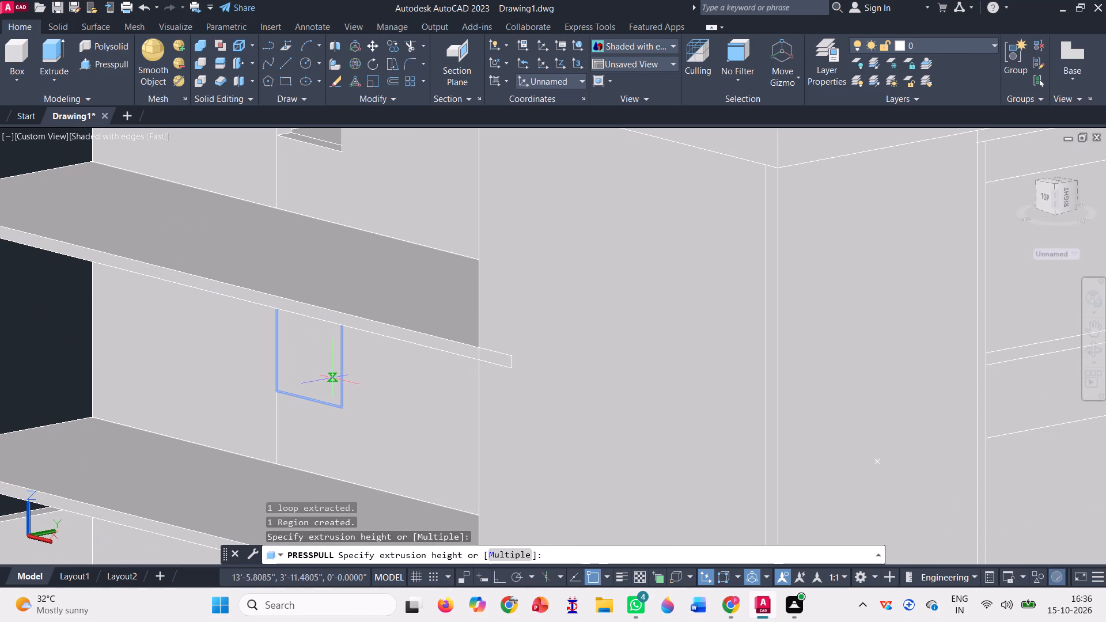
click(332, 376)
Presspull the ground storey's window outline on the balcony facade inward, repeating on the recess, to cut the opening through the wall.
scroll(284, 330, down, 3)
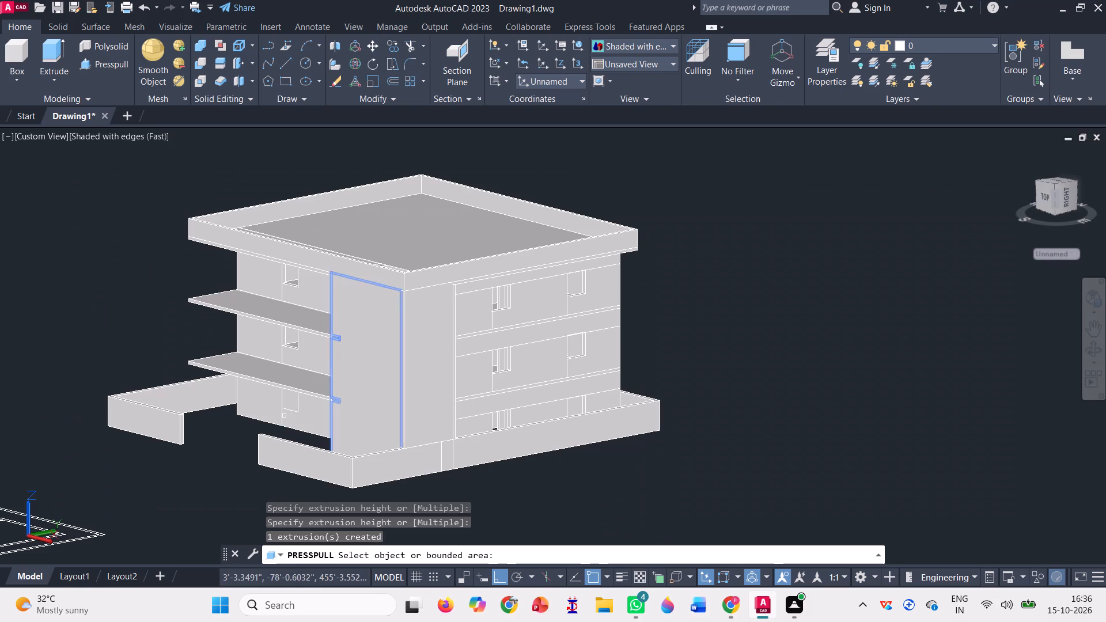
scroll(256, 422, up, 3)
click(286, 378)
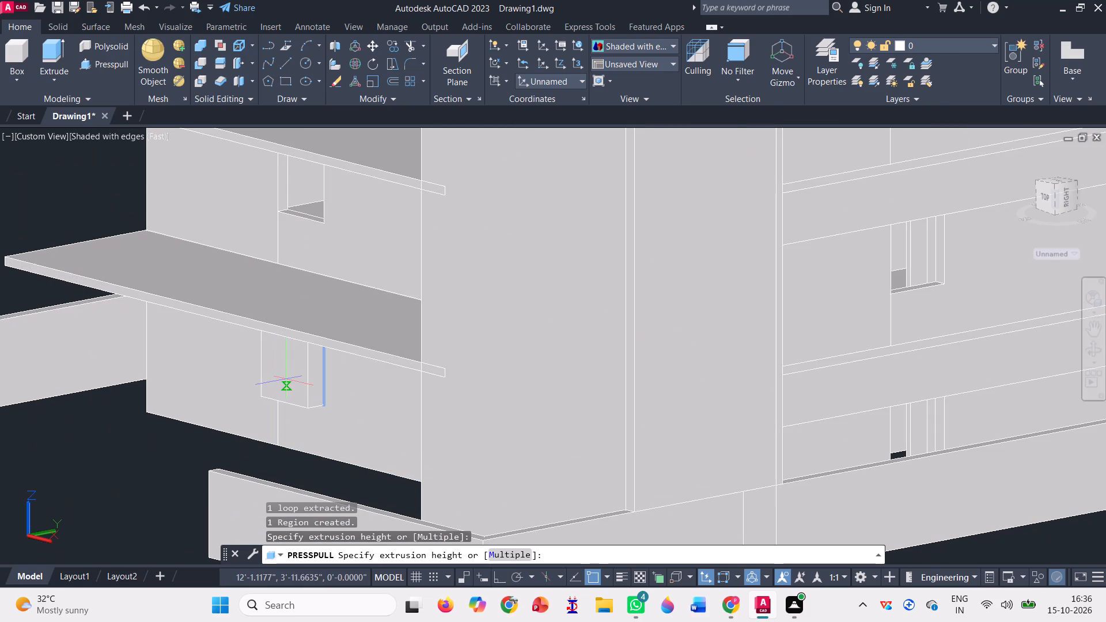
click(310, 369)
scroll(312, 408, down, 2)
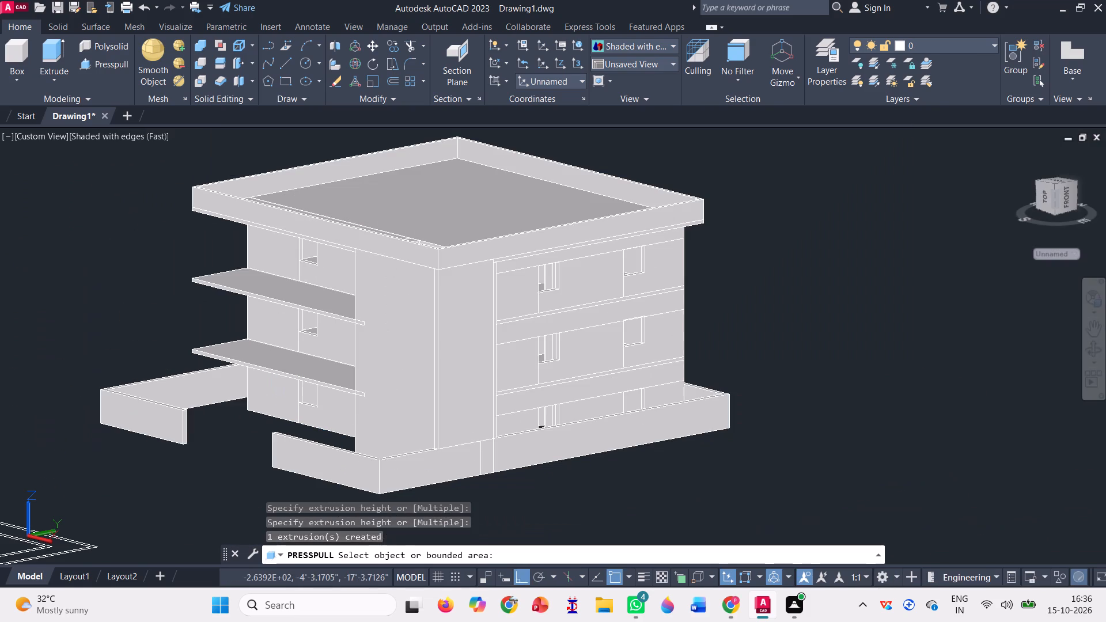
scroll(285, 388, up, 3)
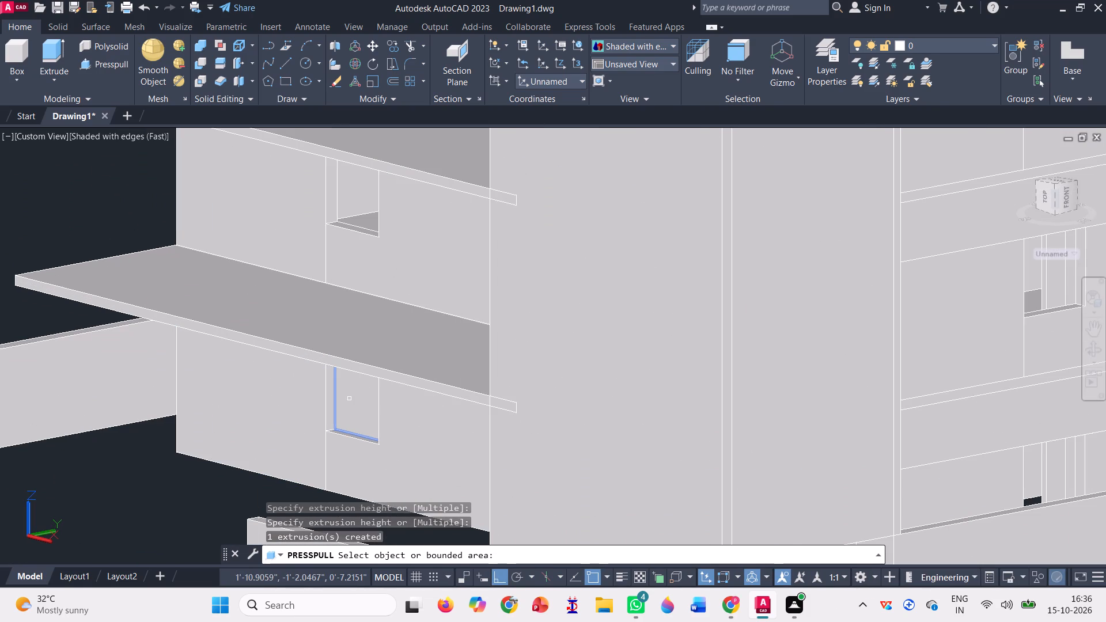
click(349, 398)
click(366, 390)
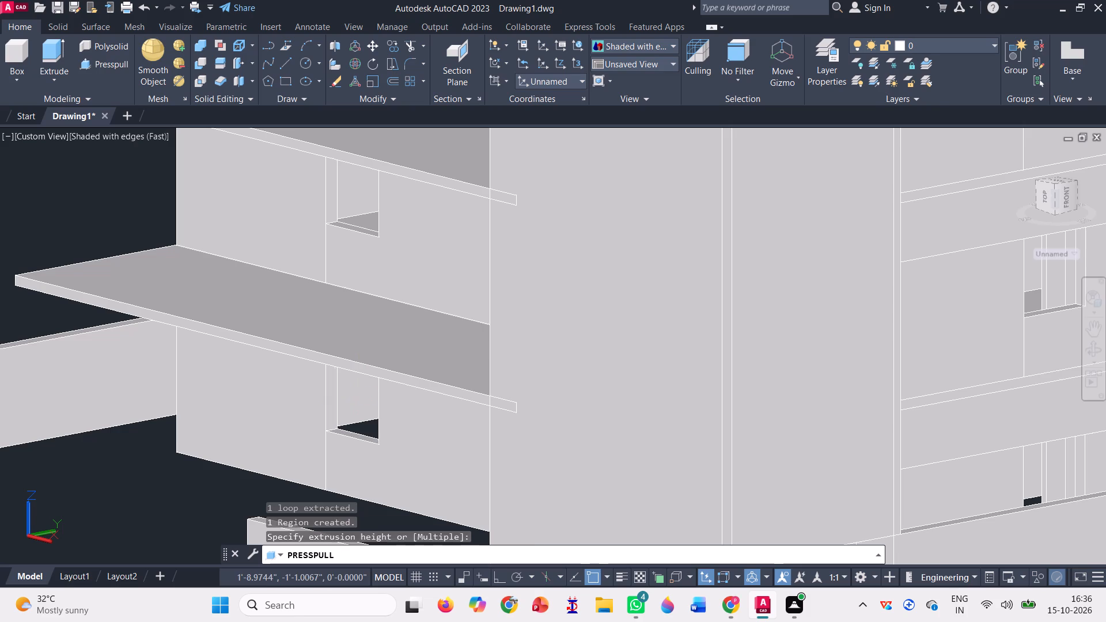
Examine the building from all sides, checking the balcony facade's window openings, the side windows and the rear walls.
scroll(376, 428, down, 2)
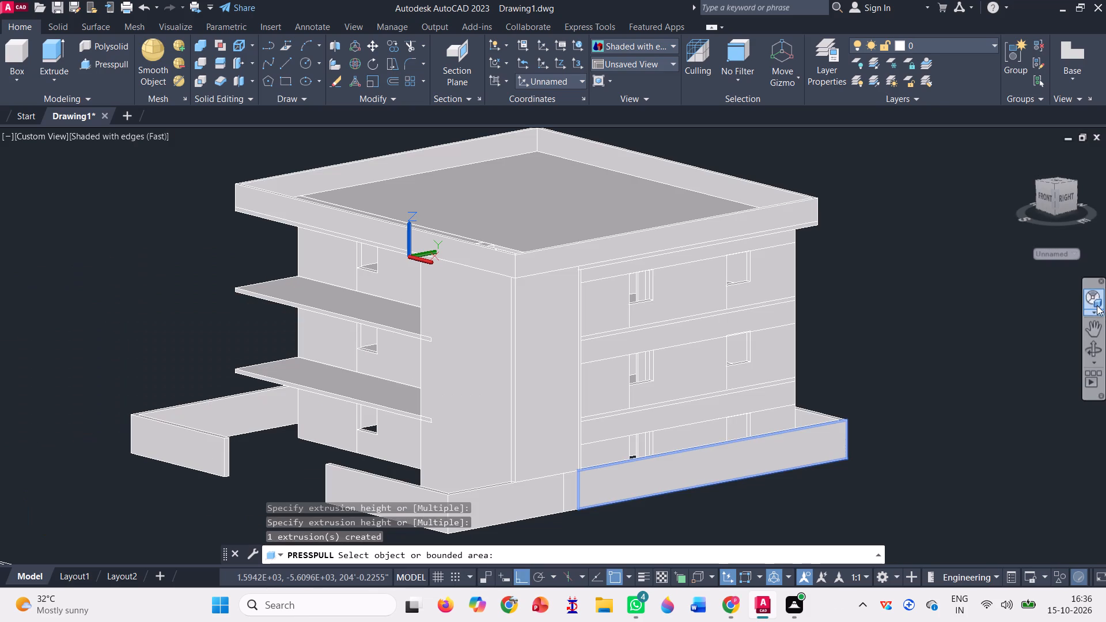
click(1097, 343)
drag(755, 488, 789, 492)
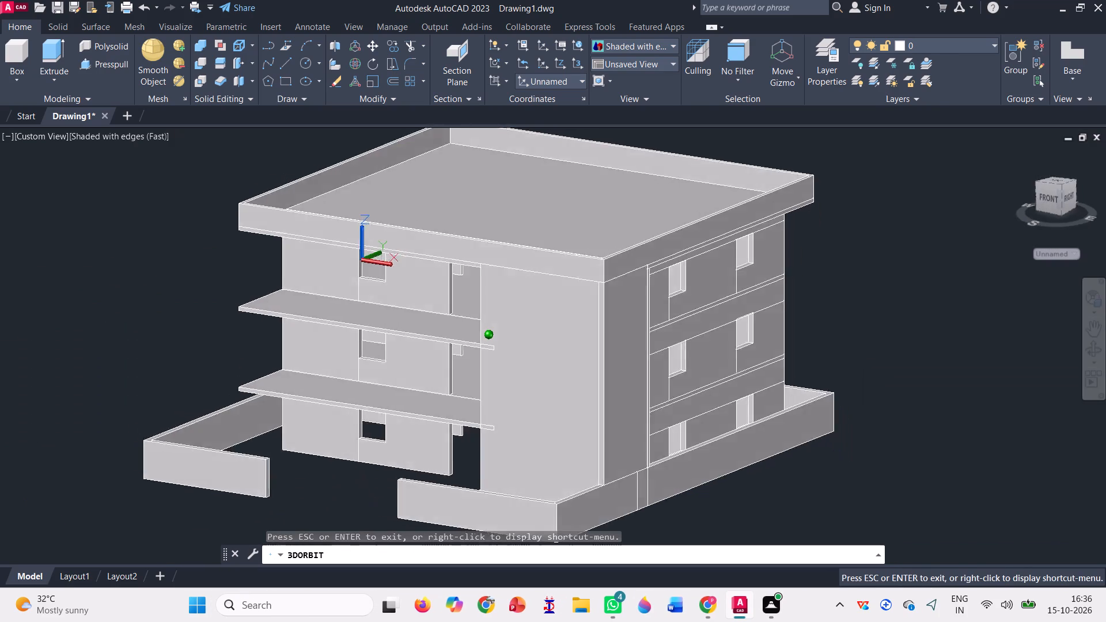
drag(789, 492, 872, 479)
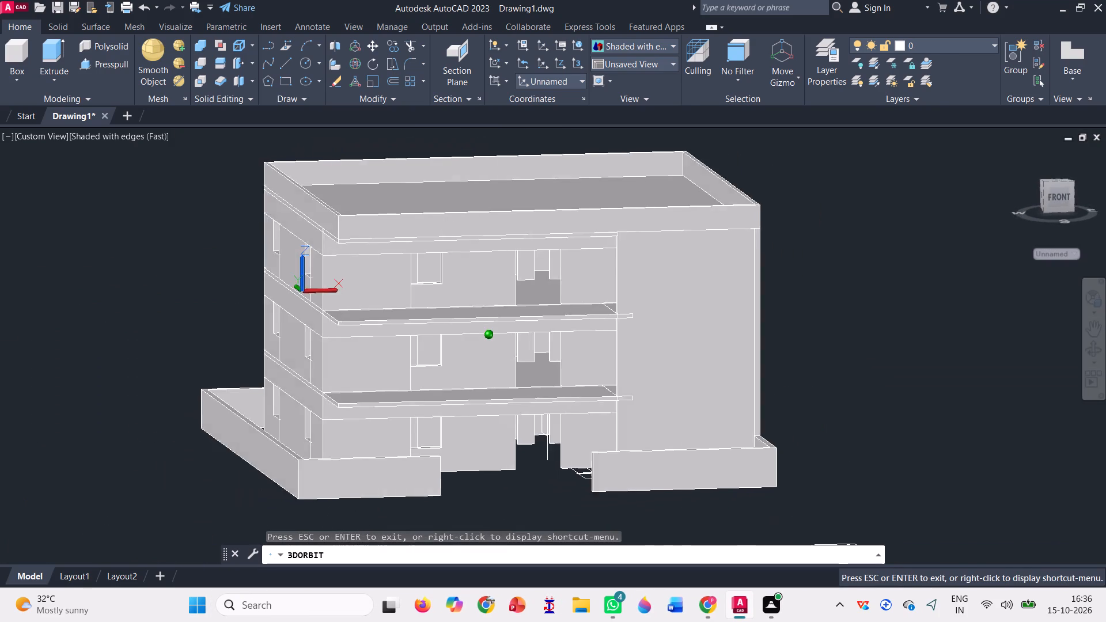
drag(872, 479, 730, 490)
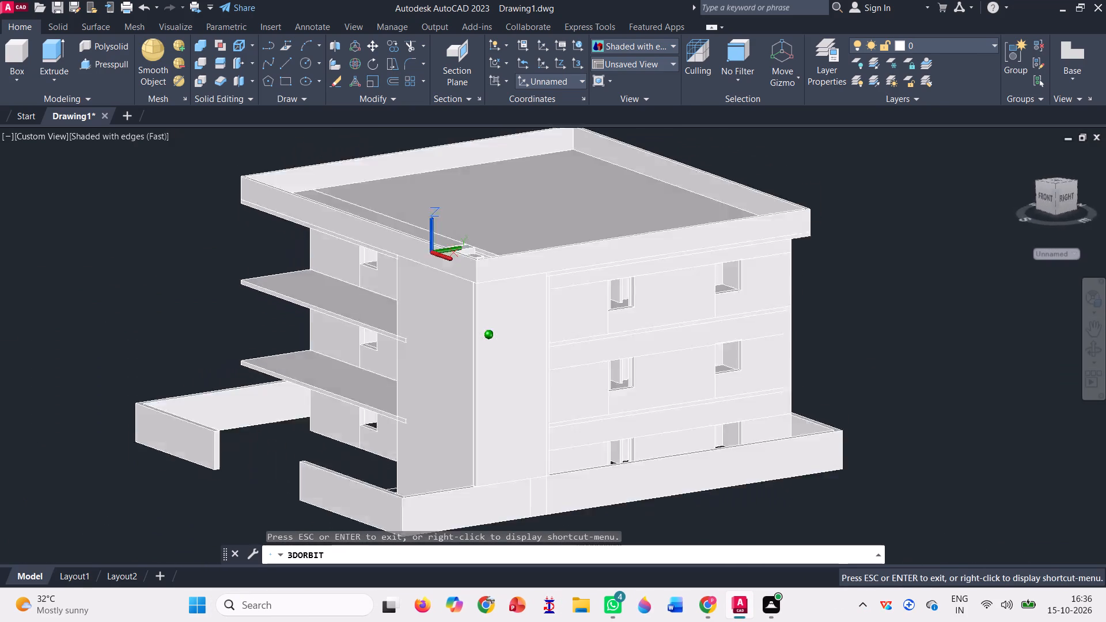
drag(730, 490, 533, 479)
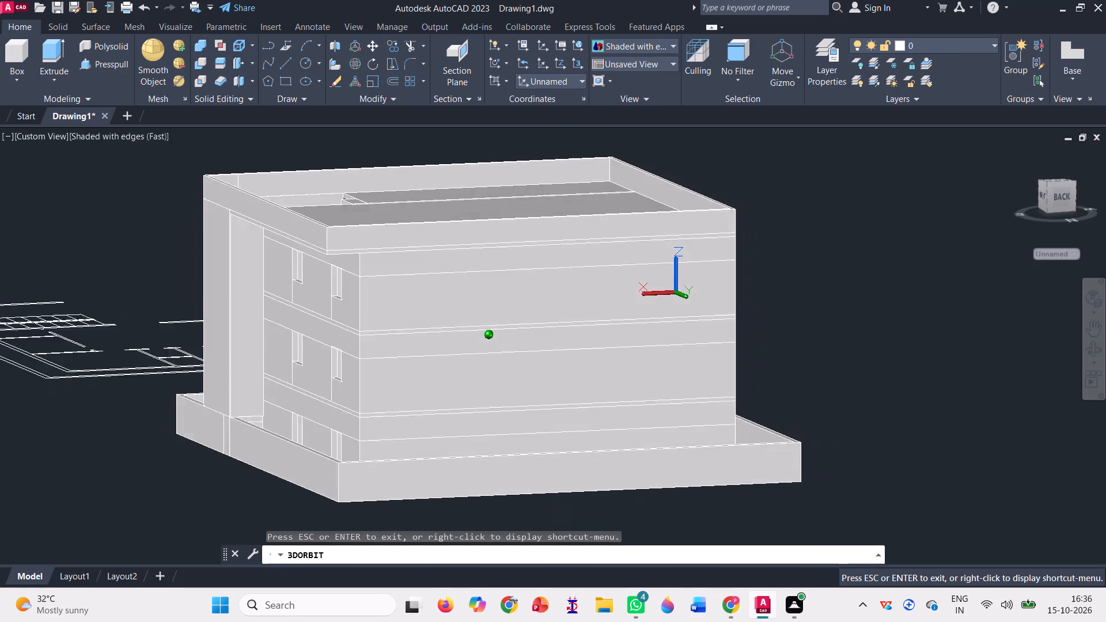
drag(533, 479, 509, 491)
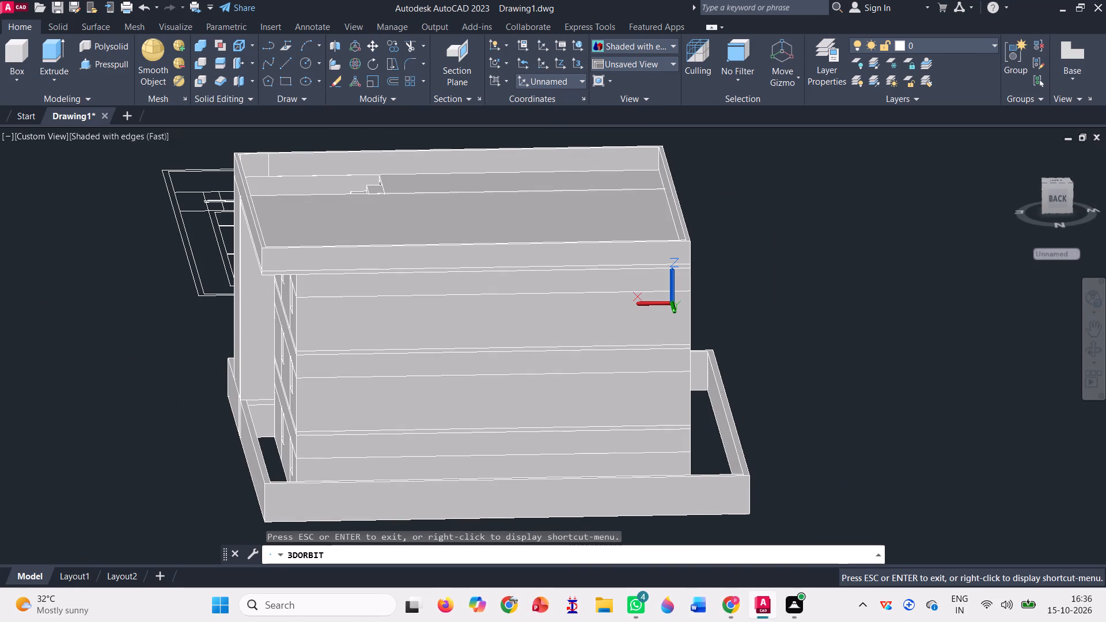
drag(120, 365, 157, 372)
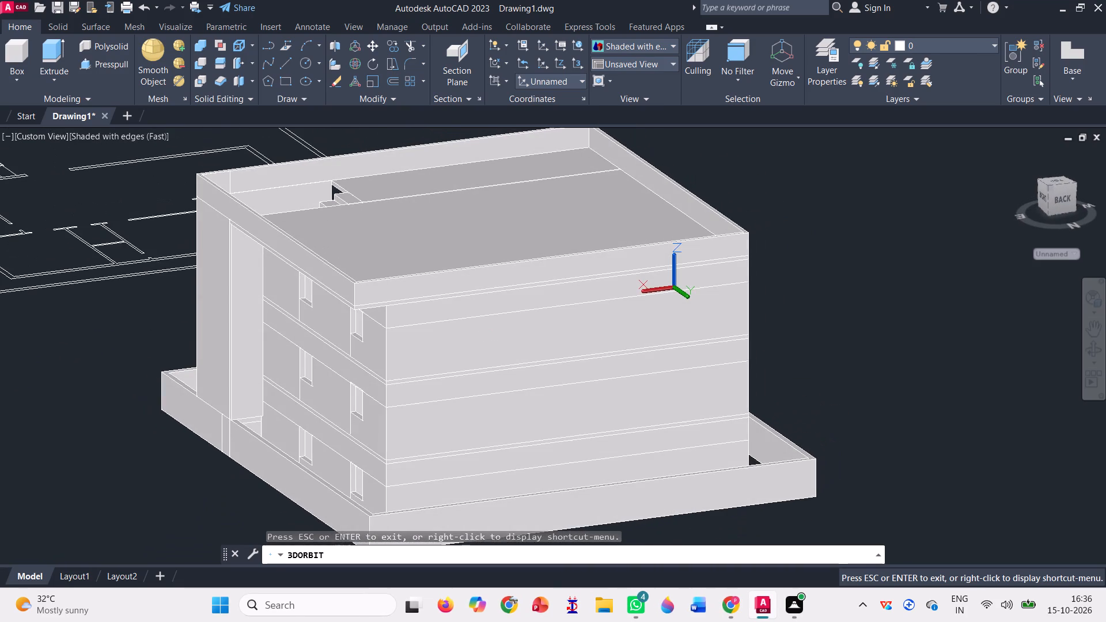
scroll(391, 225, down, 5)
key(Escape)
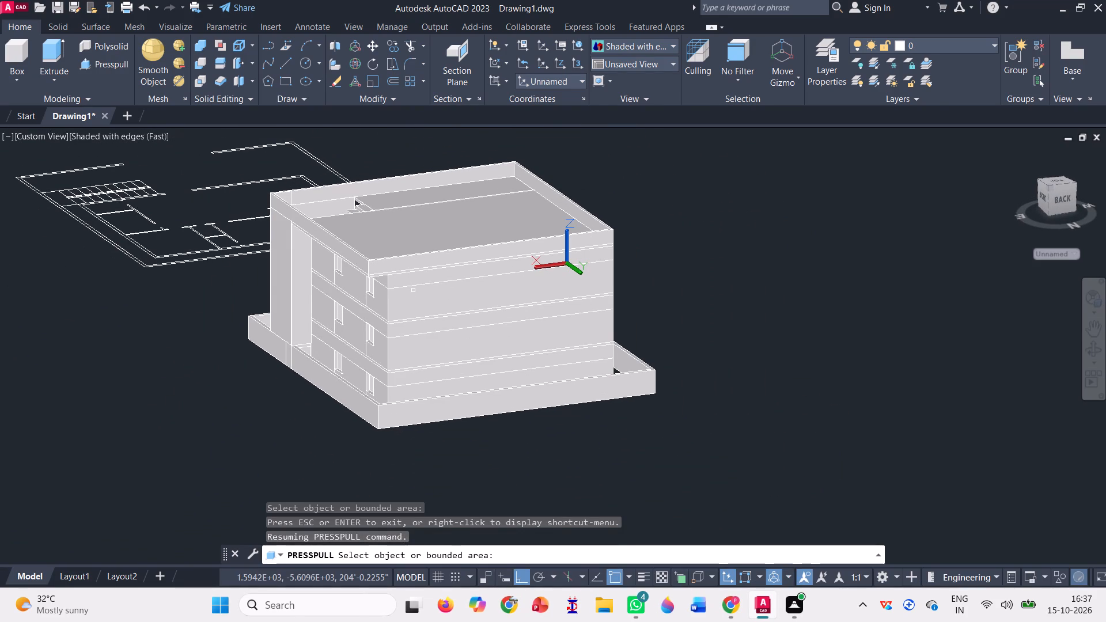
scroll(413, 290, up, 1)
key(Escape)
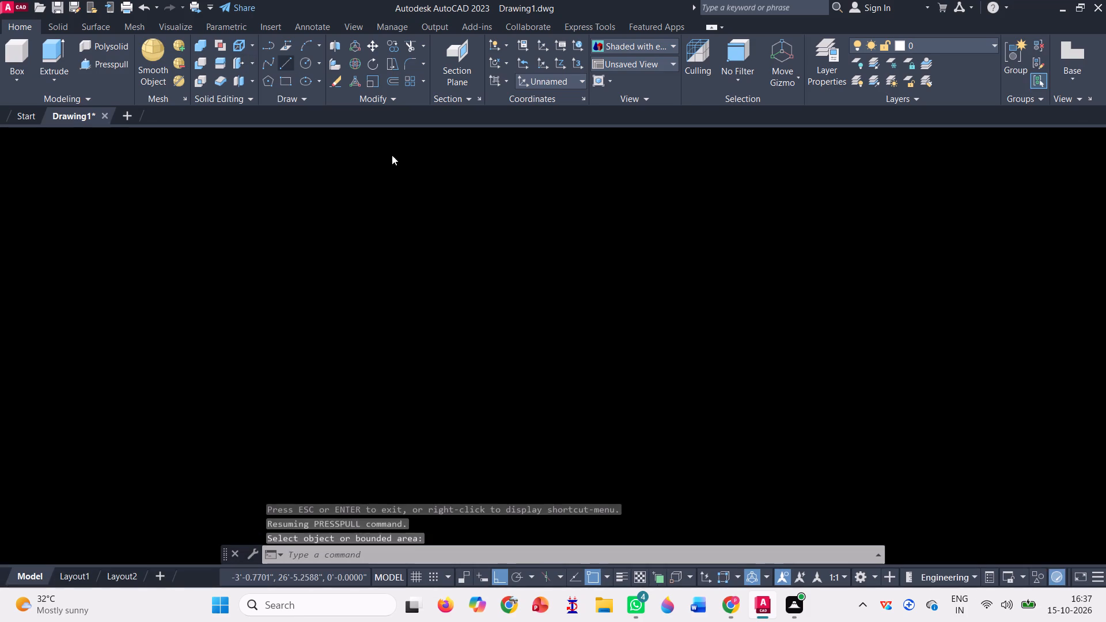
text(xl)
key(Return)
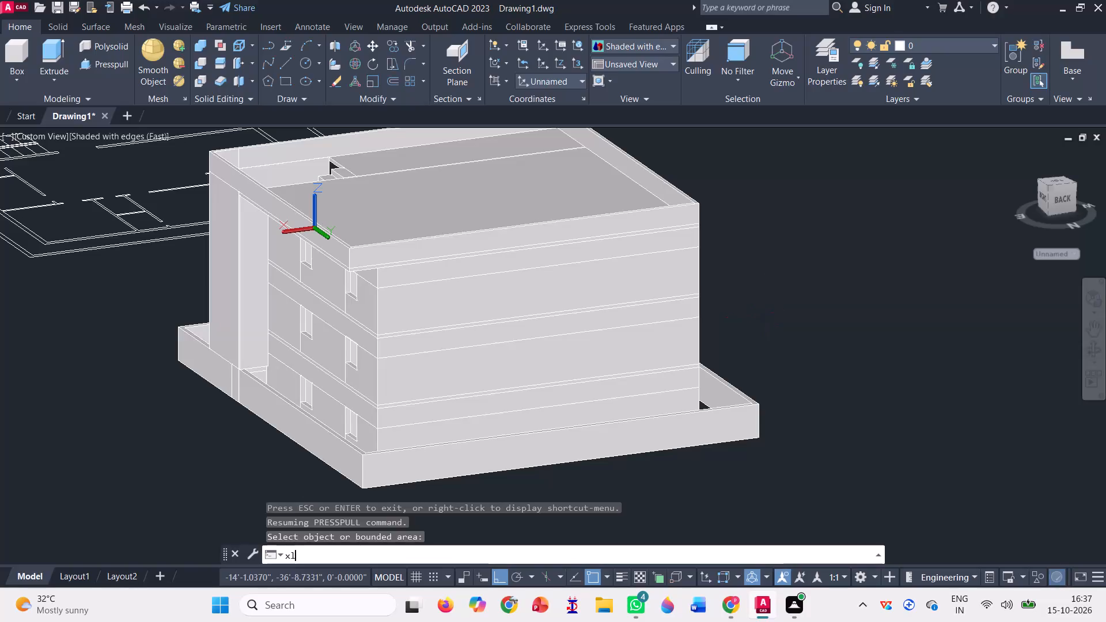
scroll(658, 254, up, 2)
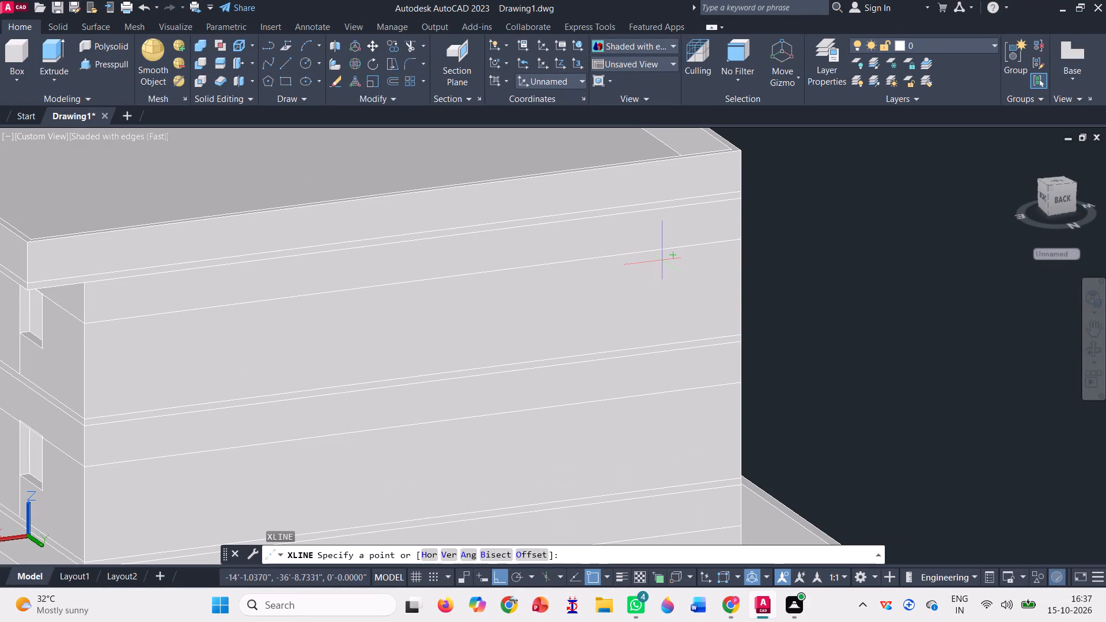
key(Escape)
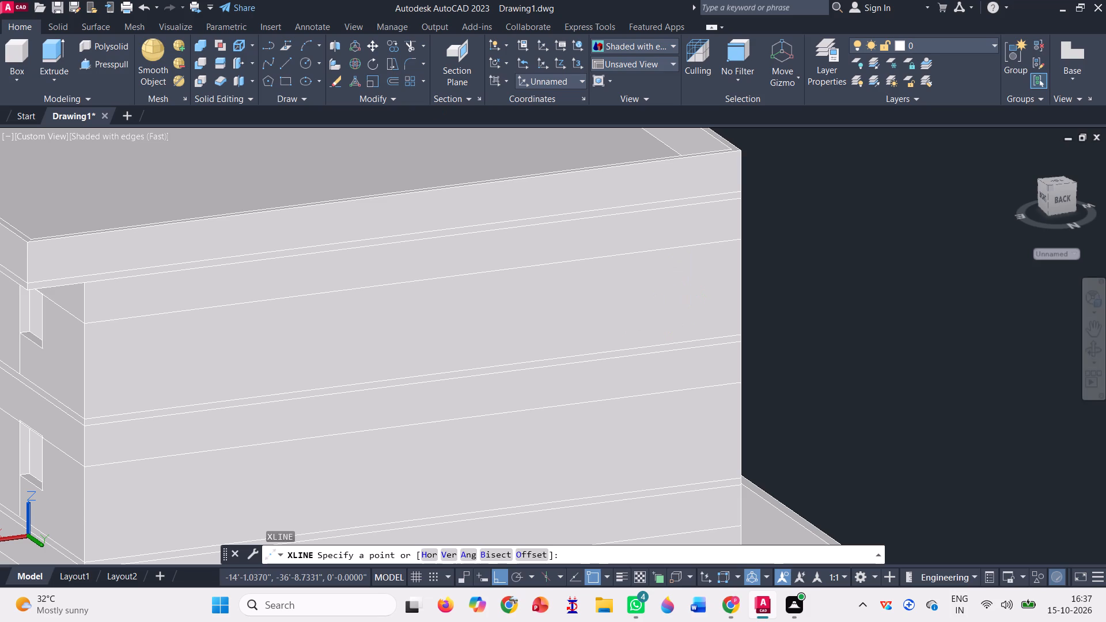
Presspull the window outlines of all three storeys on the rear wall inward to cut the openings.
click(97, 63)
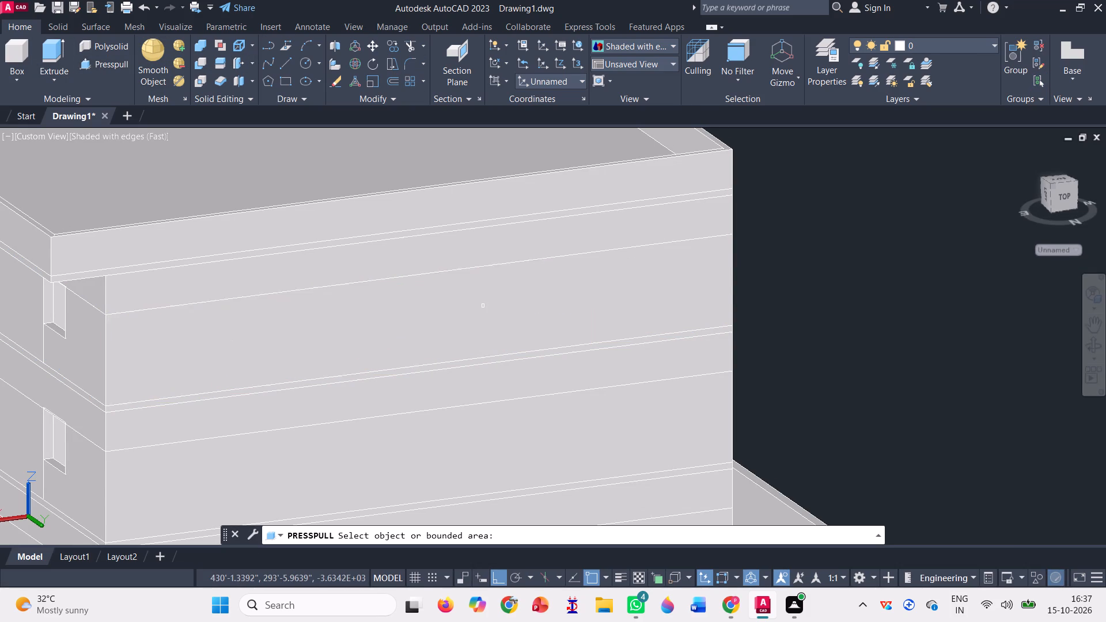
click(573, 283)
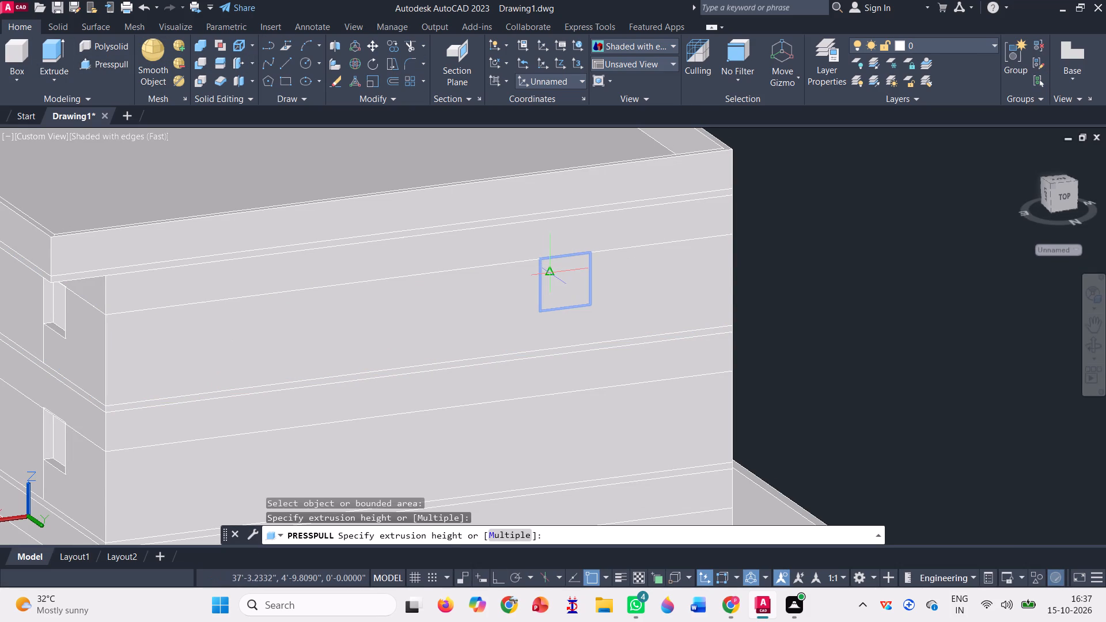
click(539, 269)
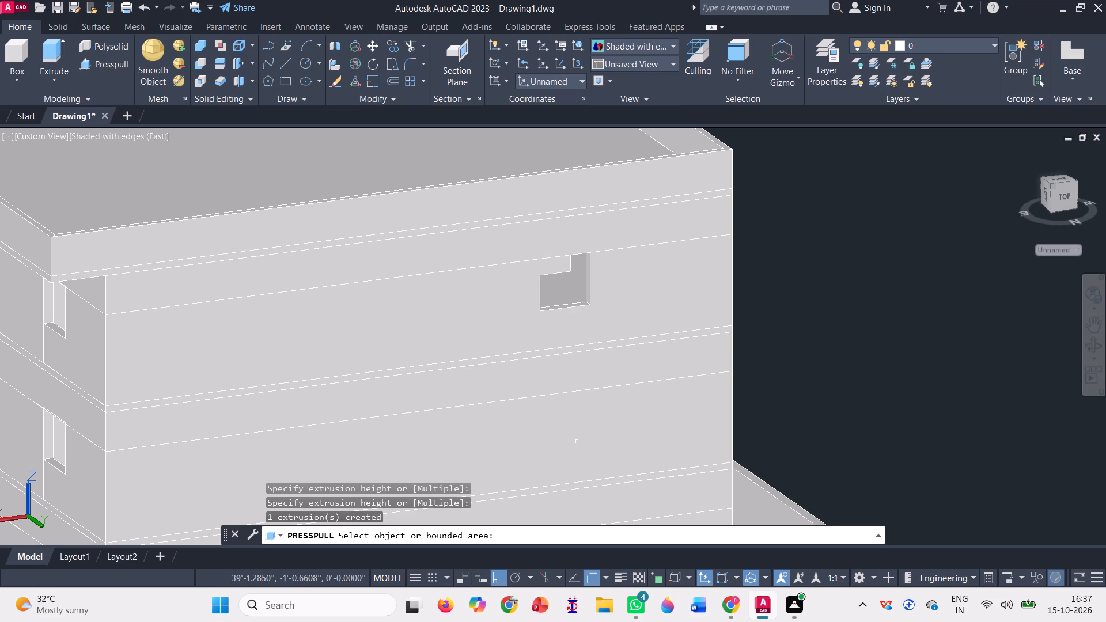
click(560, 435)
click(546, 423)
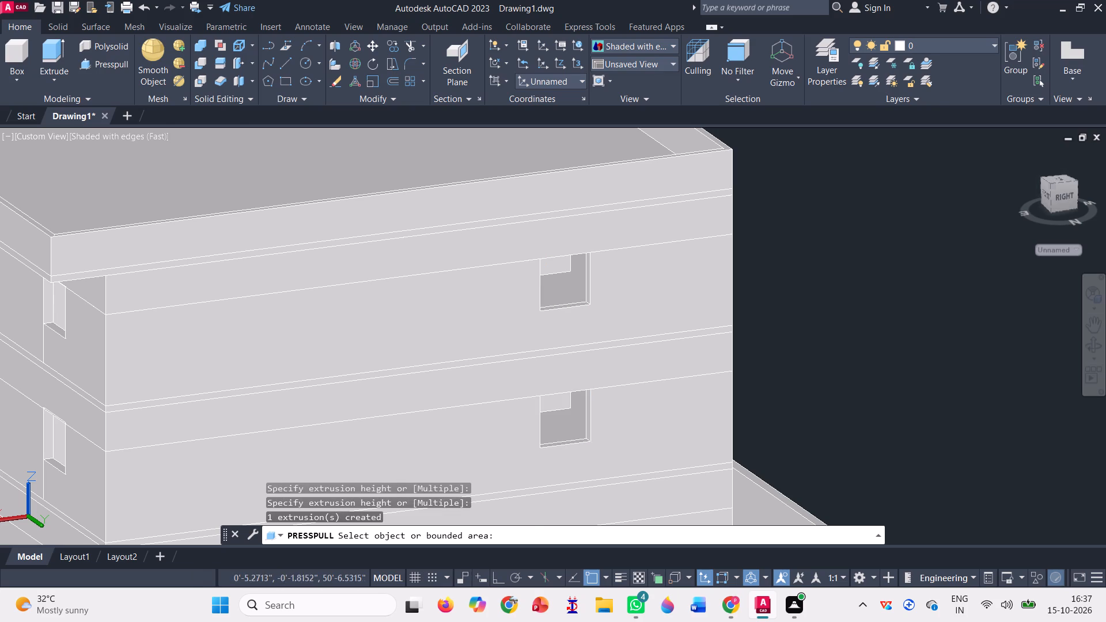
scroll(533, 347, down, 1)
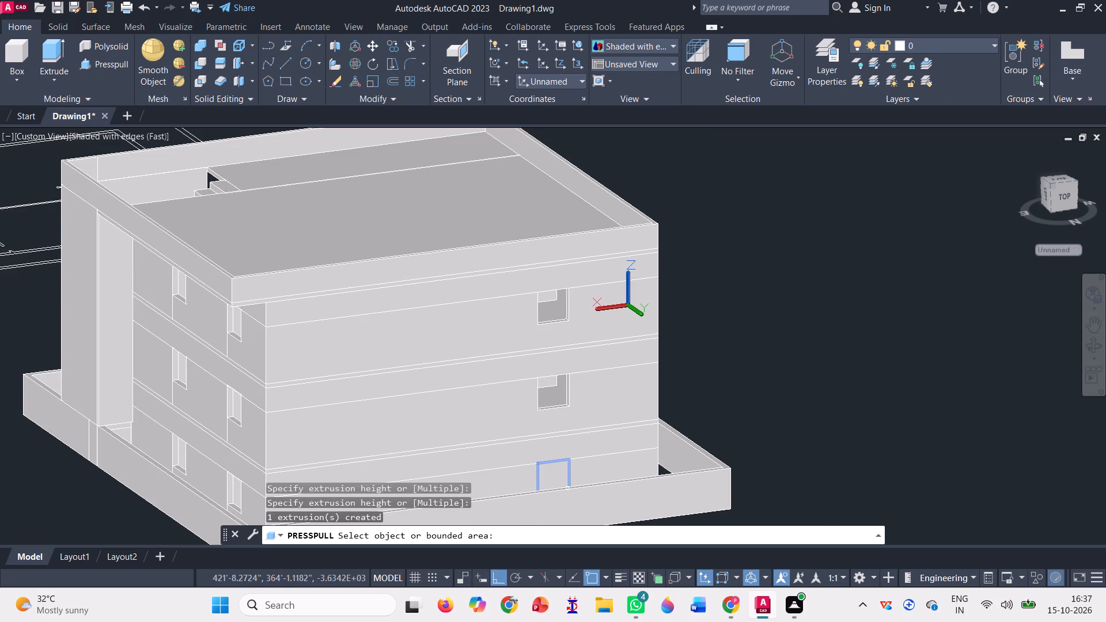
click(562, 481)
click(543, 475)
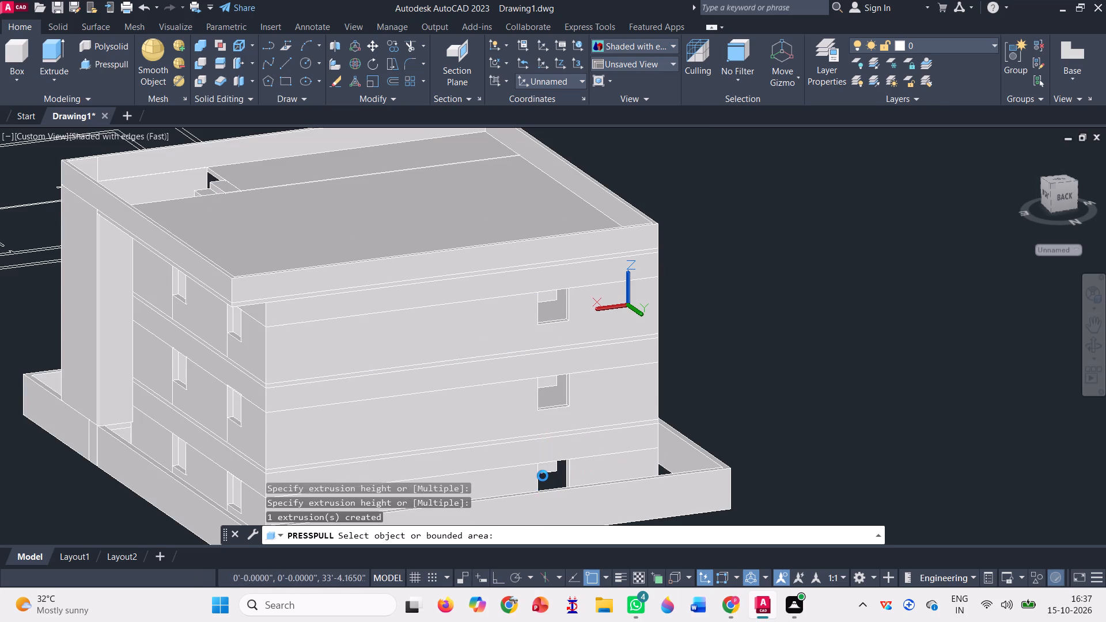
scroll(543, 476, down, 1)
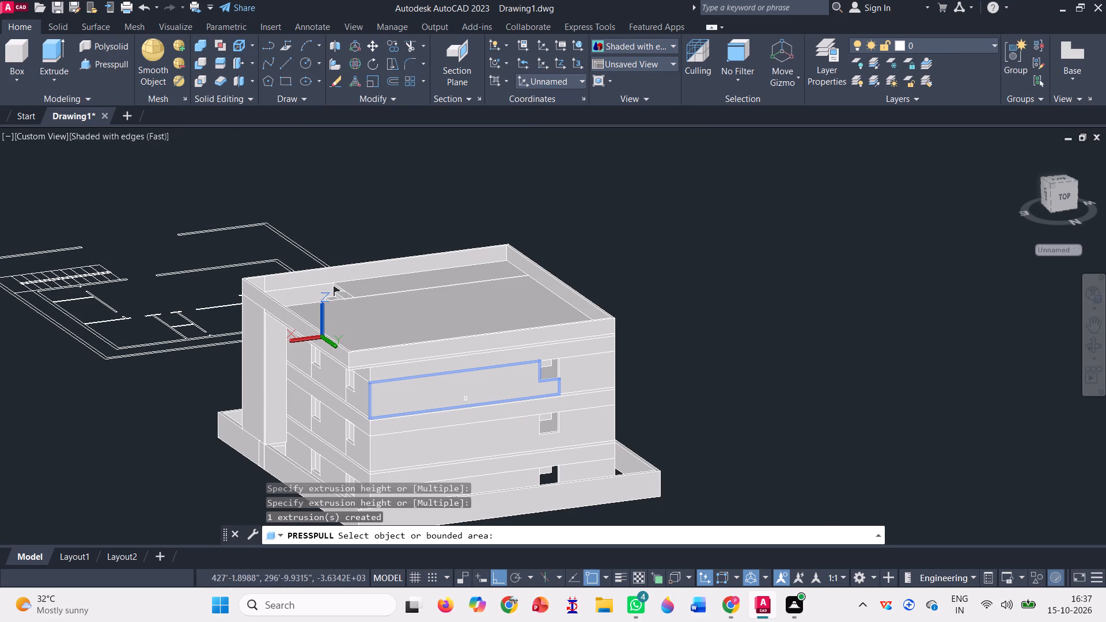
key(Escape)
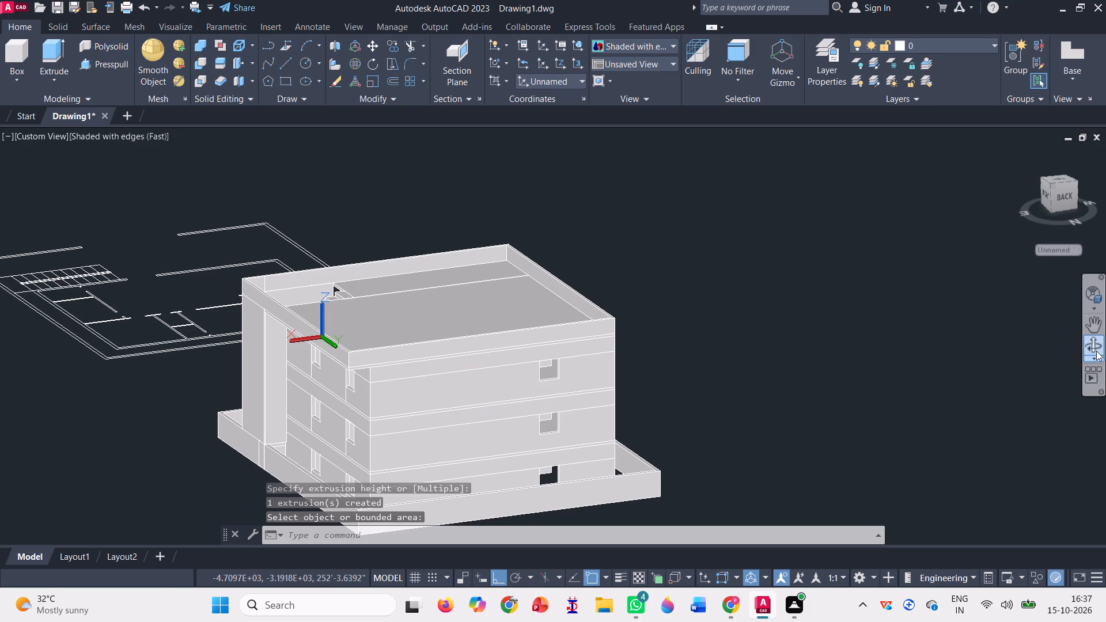
Examine the rear wall's three window openings from several angles, checking how deep they run into the building.
click(1094, 345)
drag(803, 431, 750, 412)
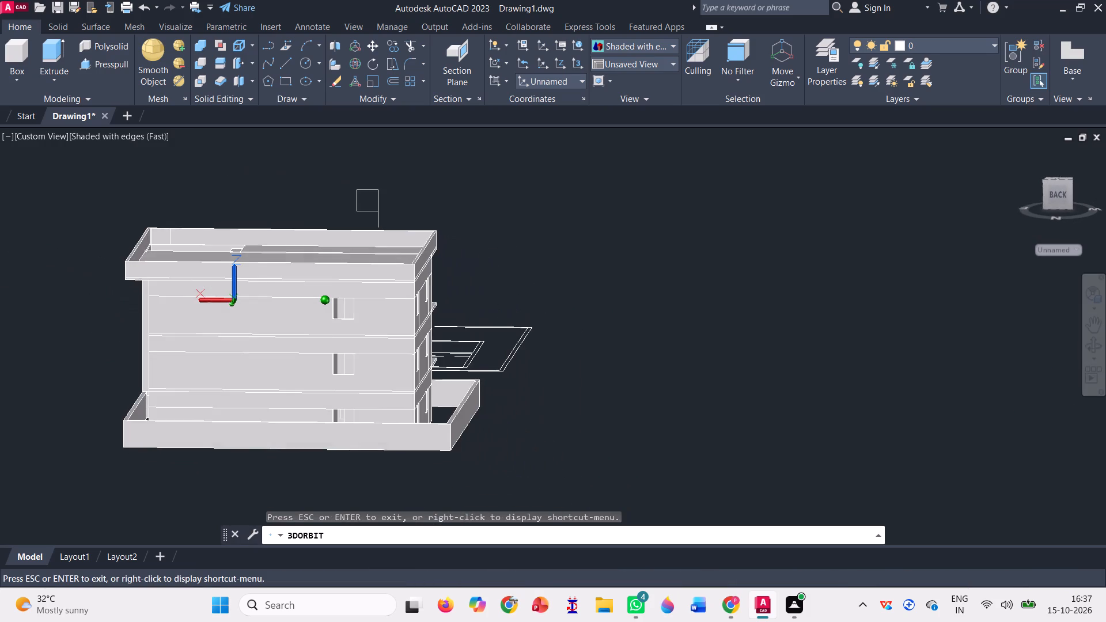
drag(750, 412, 742, 414)
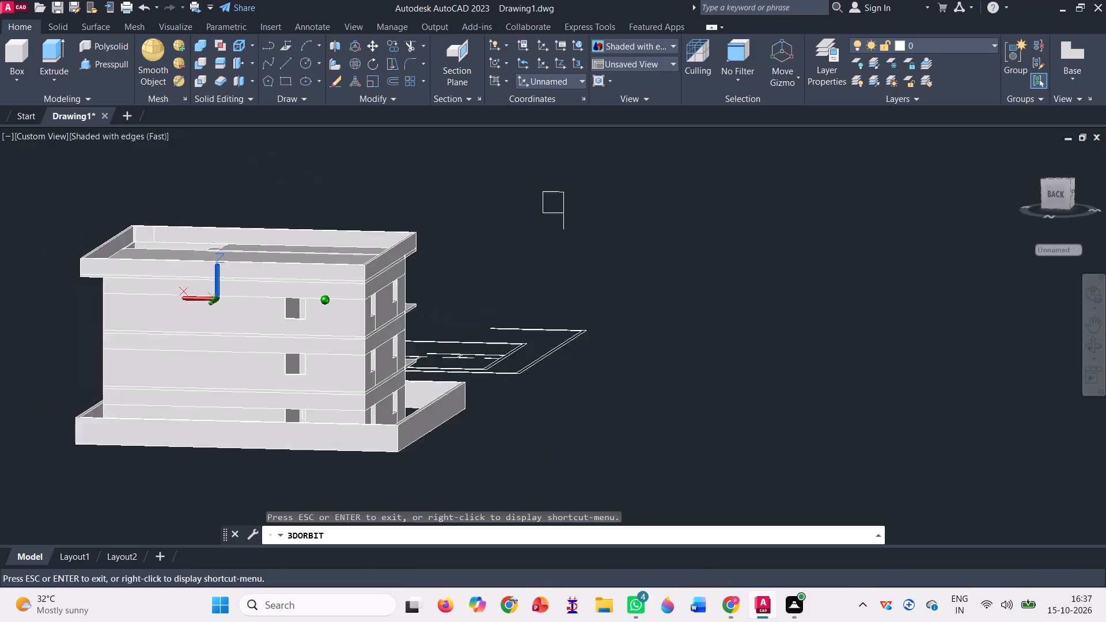
drag(742, 414, 759, 426)
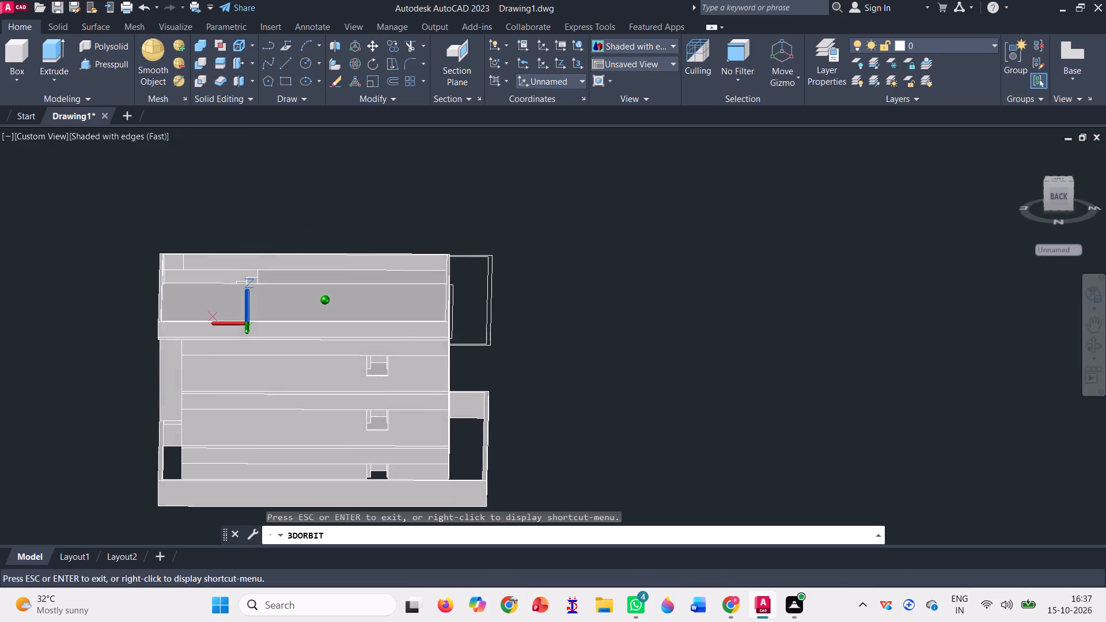
drag(759, 426, 760, 412)
scroll(386, 424, up, 3)
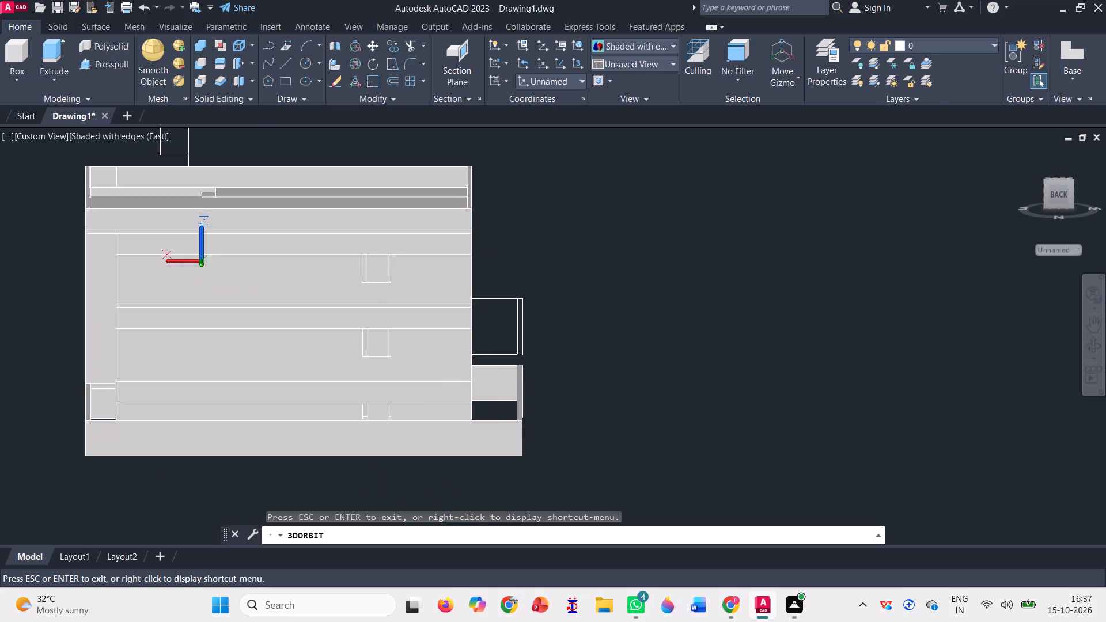
scroll(389, 409, up, 3)
drag(524, 401, 521, 415)
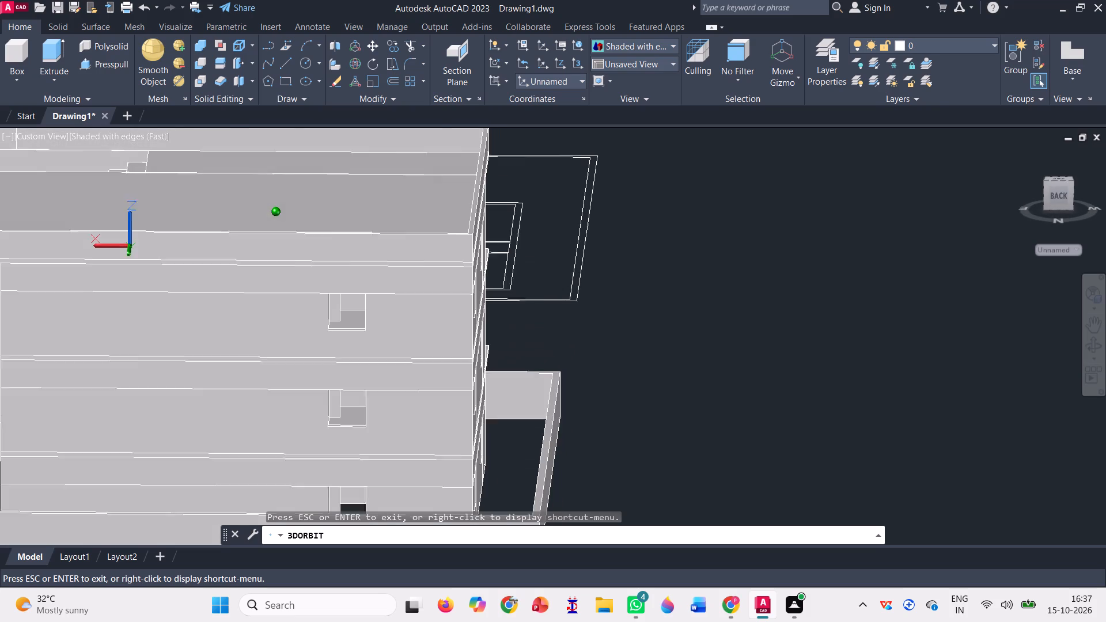
drag(325, 409, 309, 411)
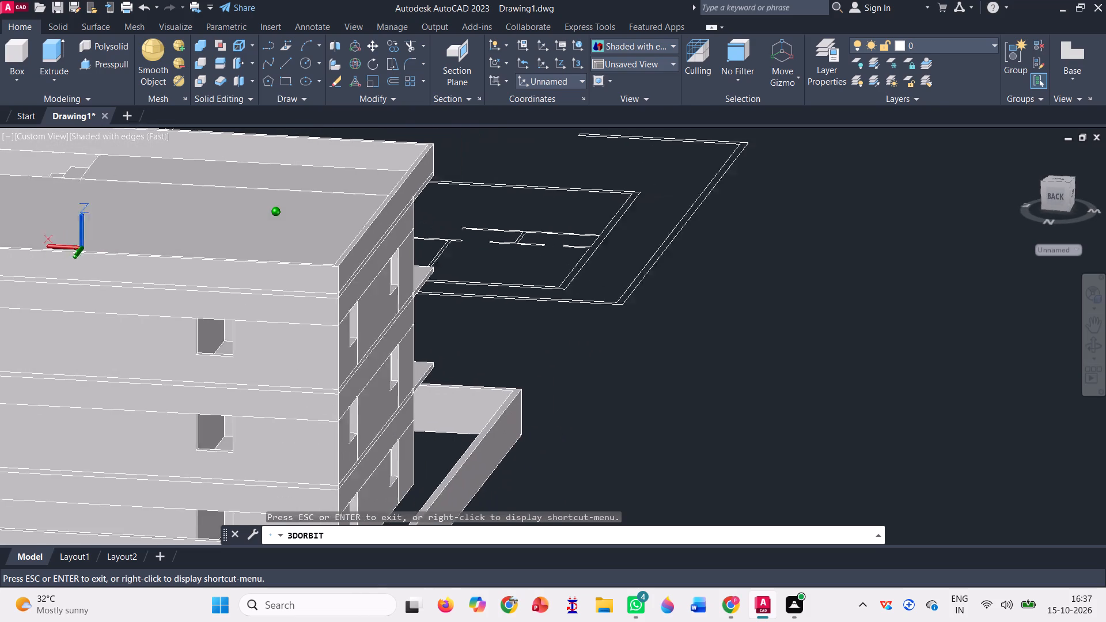
drag(309, 411, 246, 393)
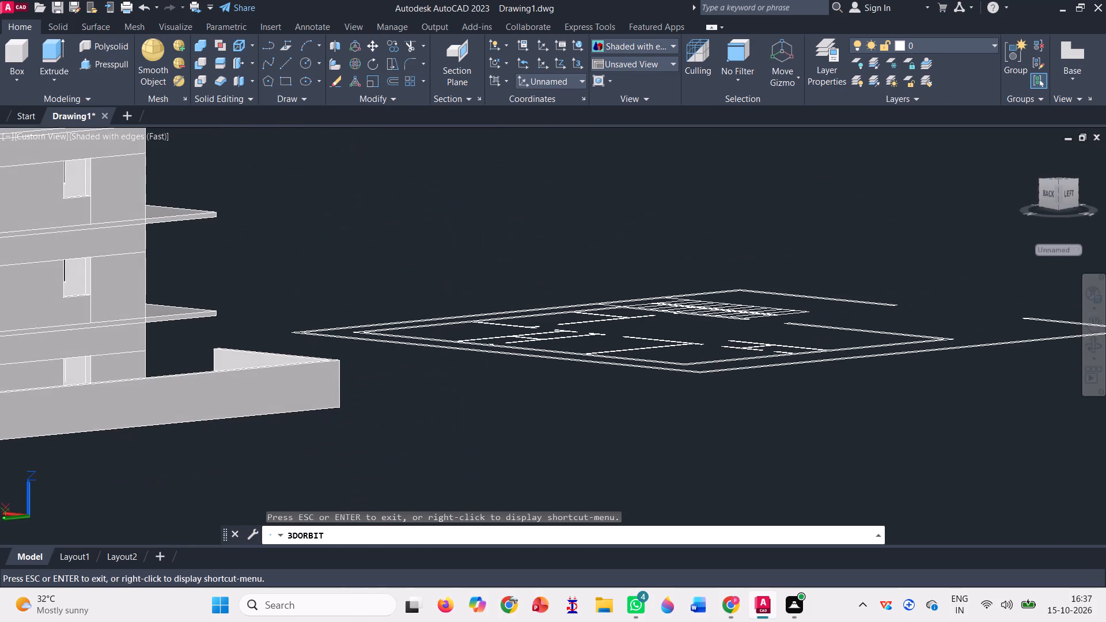
scroll(373, 404, down, 6)
drag(151, 452, 157, 457)
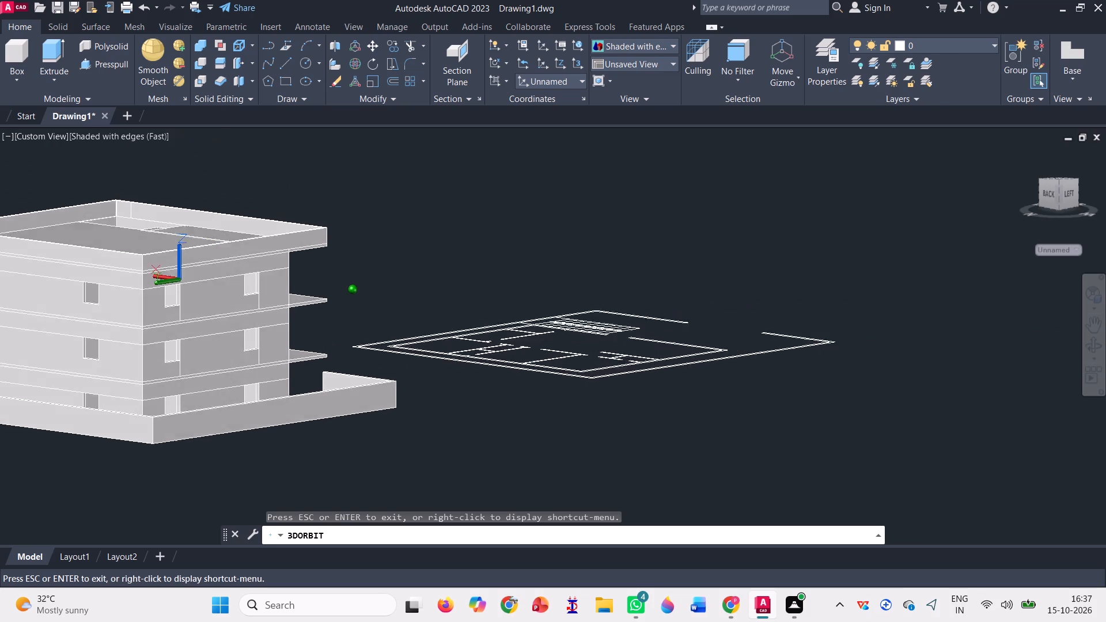
drag(157, 457, 206, 464)
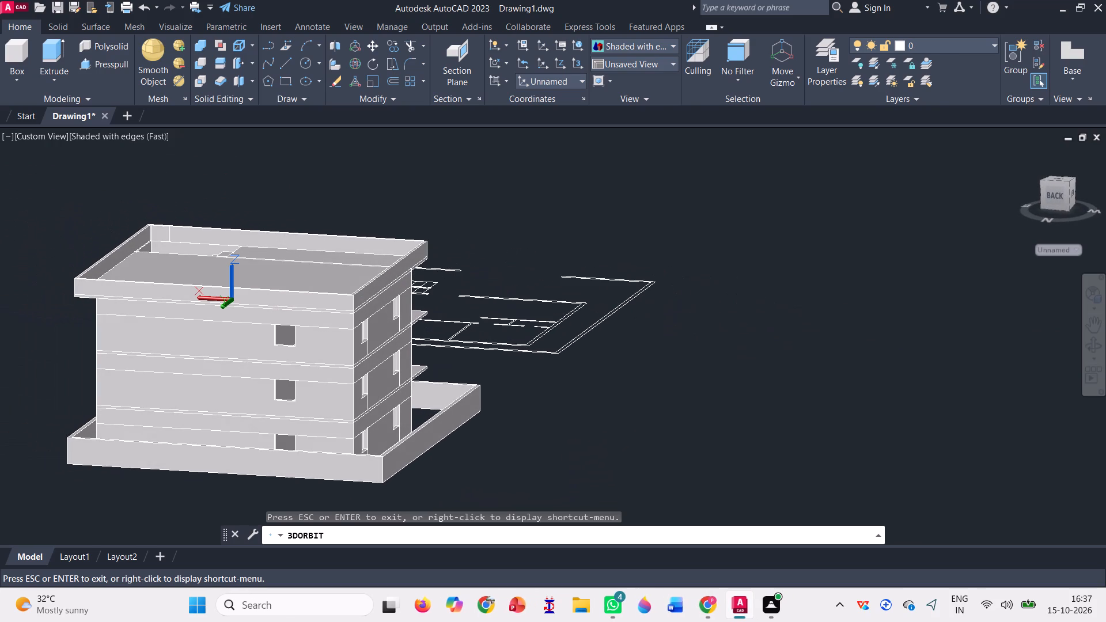
drag(184, 510, 233, 504)
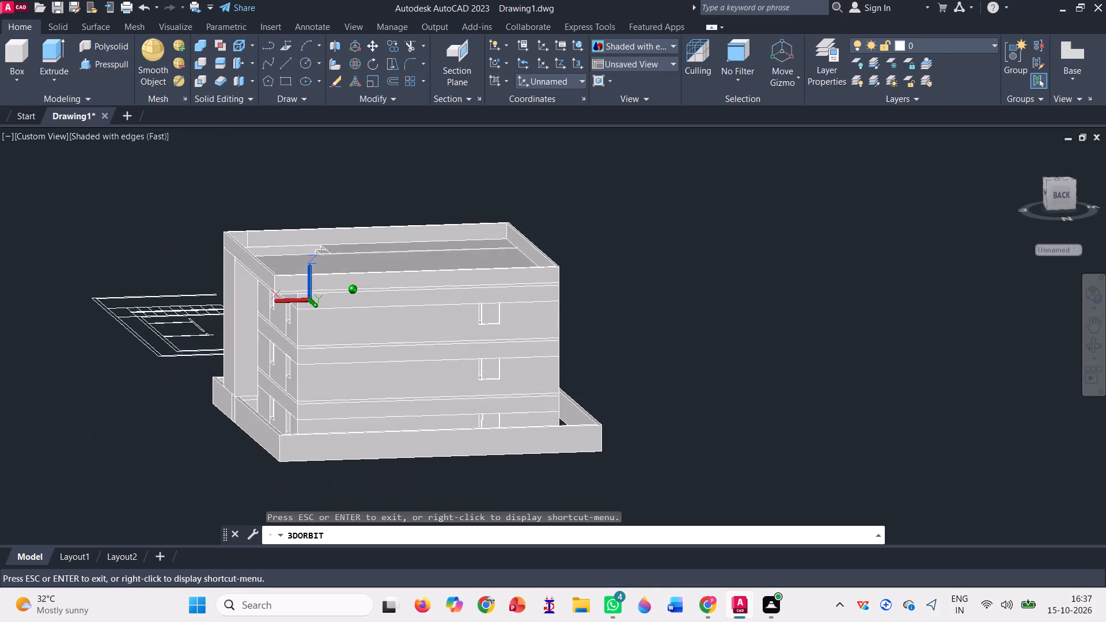
drag(233, 504, 214, 509)
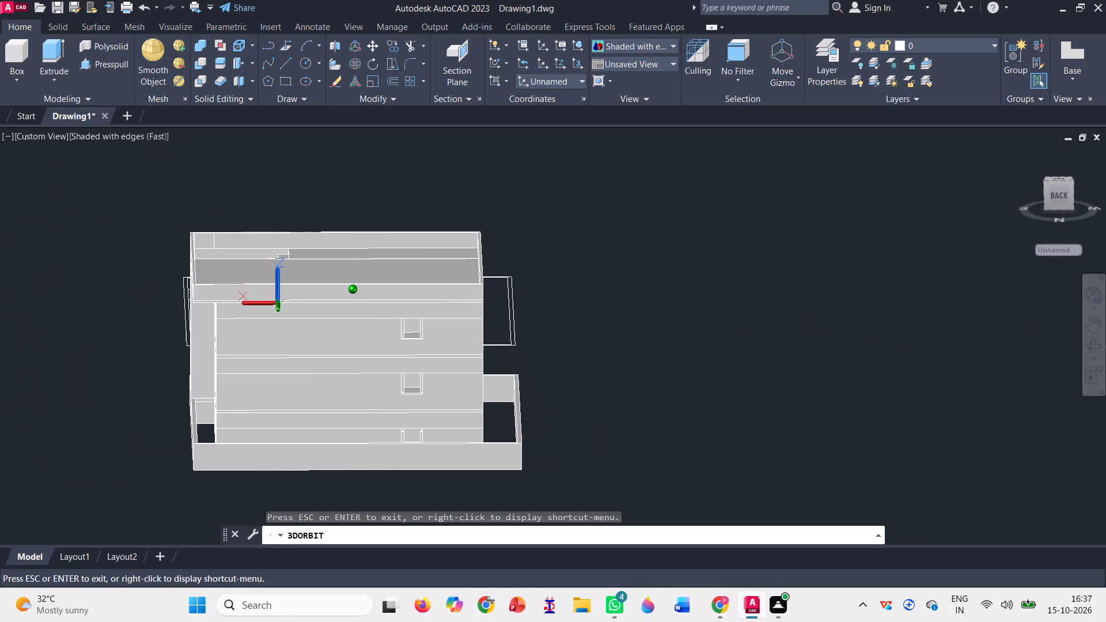
drag(214, 509, 224, 509)
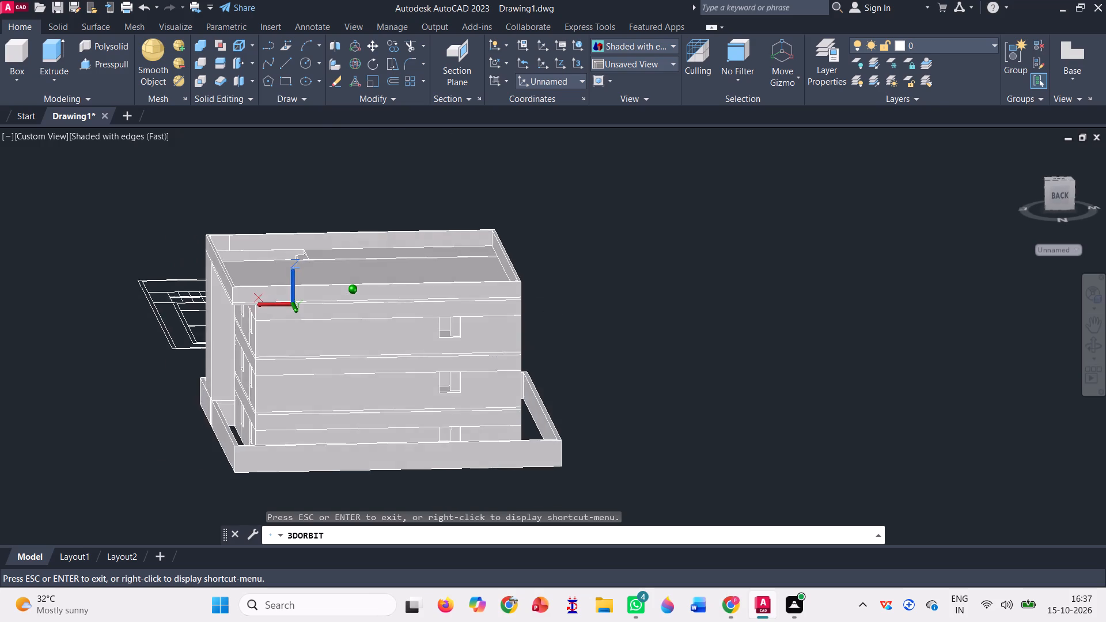
drag(224, 509, 178, 513)
key(Escape)
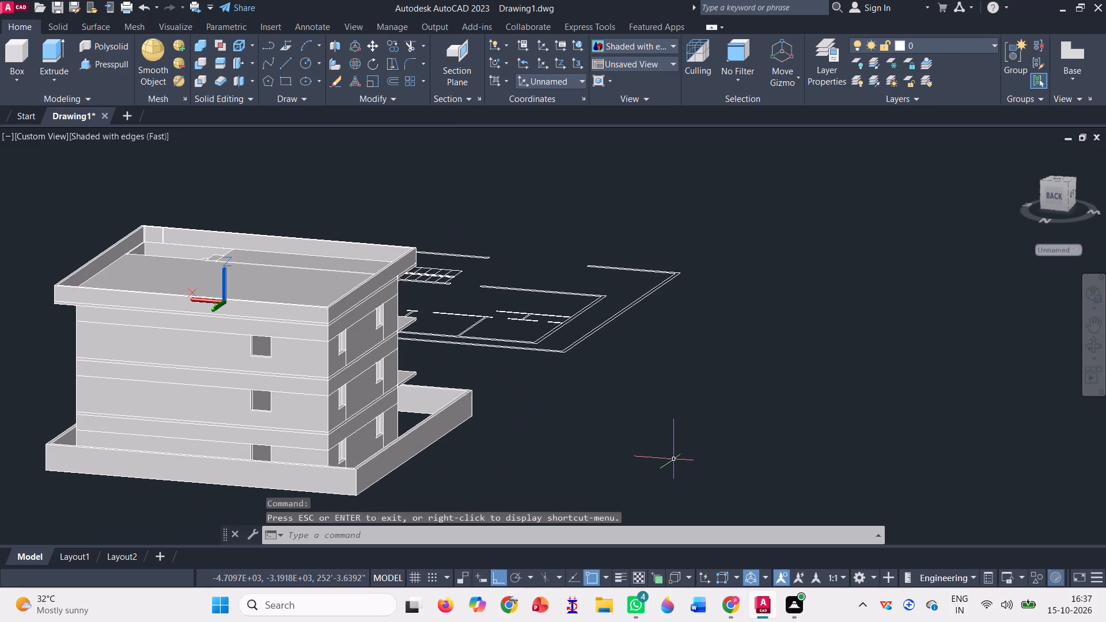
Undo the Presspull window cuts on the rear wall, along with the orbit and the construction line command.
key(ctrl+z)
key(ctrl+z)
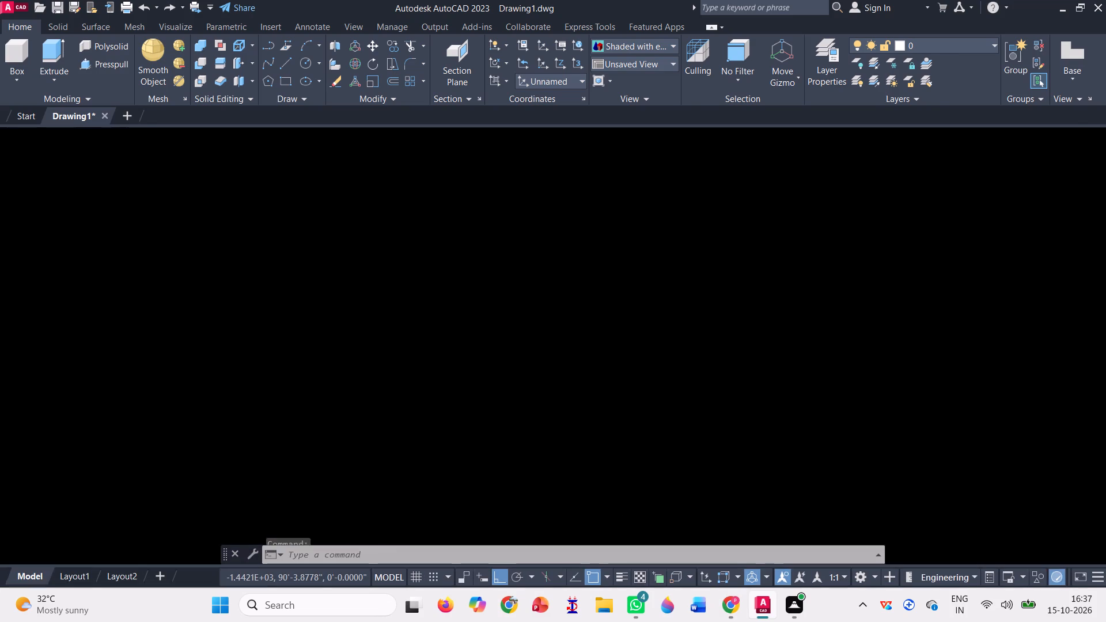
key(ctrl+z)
Presspull the top storey's window outline on the rear wall inward to cut its opening again.
scroll(573, 397, down, 4)
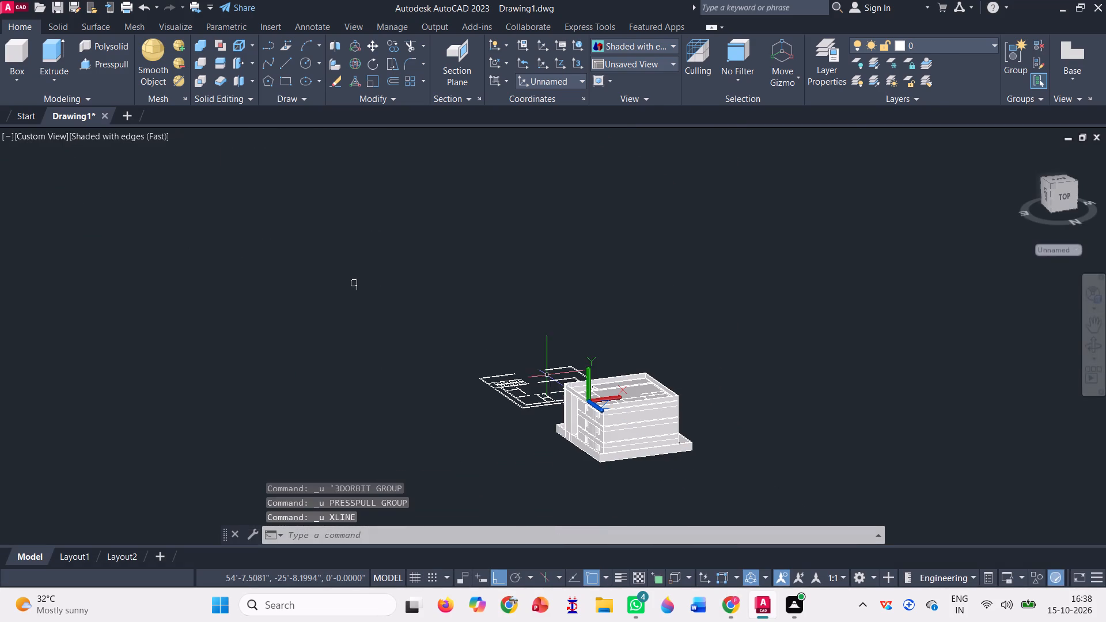
scroll(719, 463, up, 2)
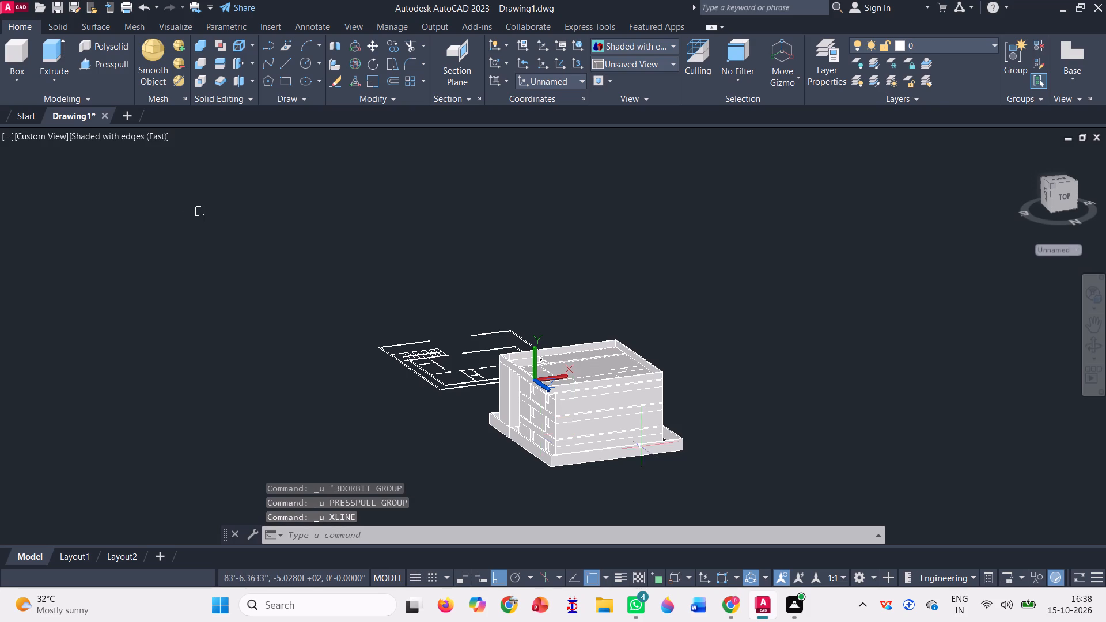
scroll(673, 445, up, 3)
click(92, 70)
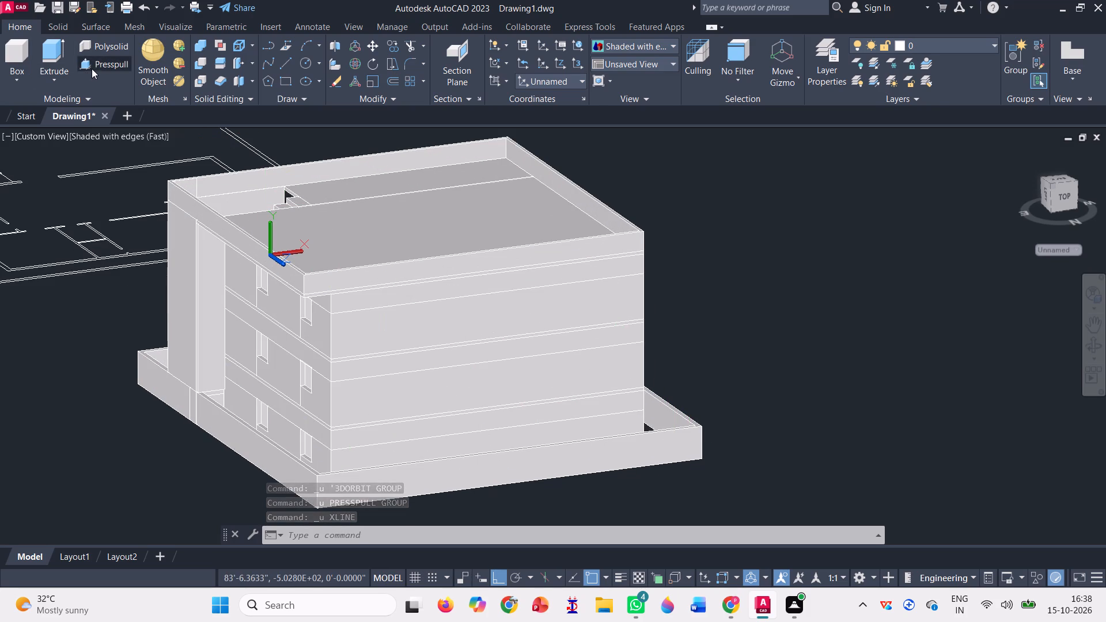
scroll(555, 298, up, 3)
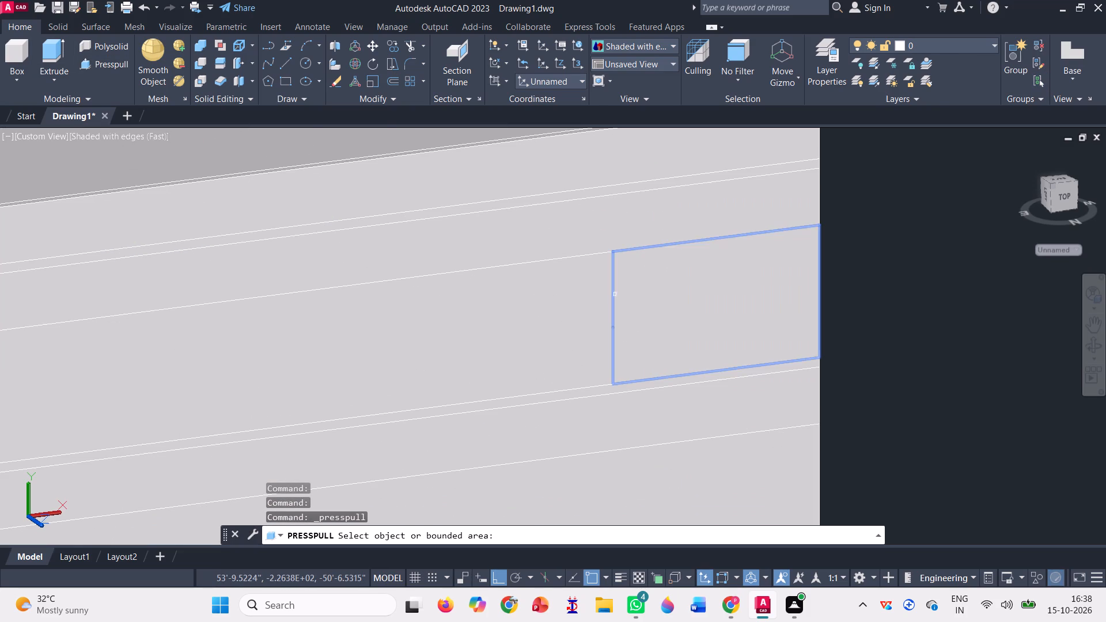
scroll(605, 291, down, 2)
click(594, 299)
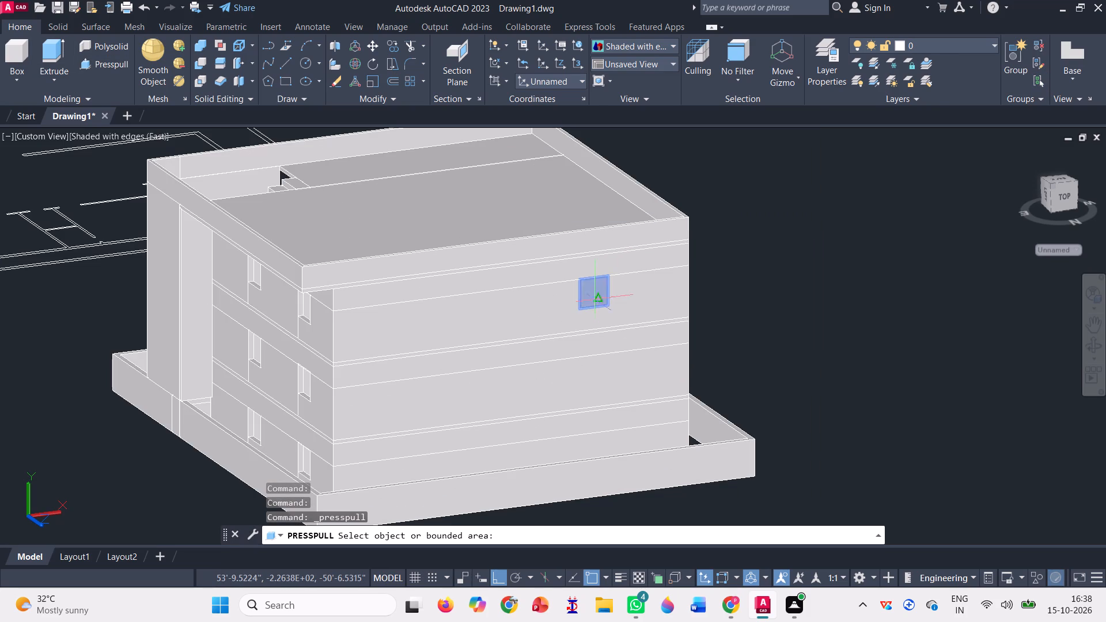
scroll(577, 291, up, 3)
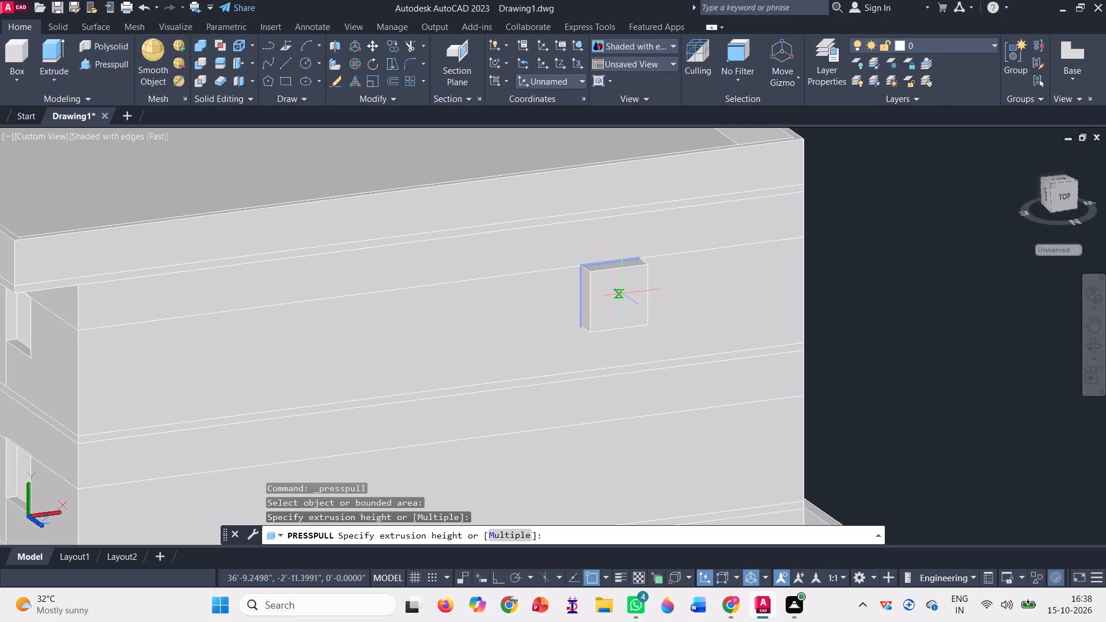
click(578, 295)
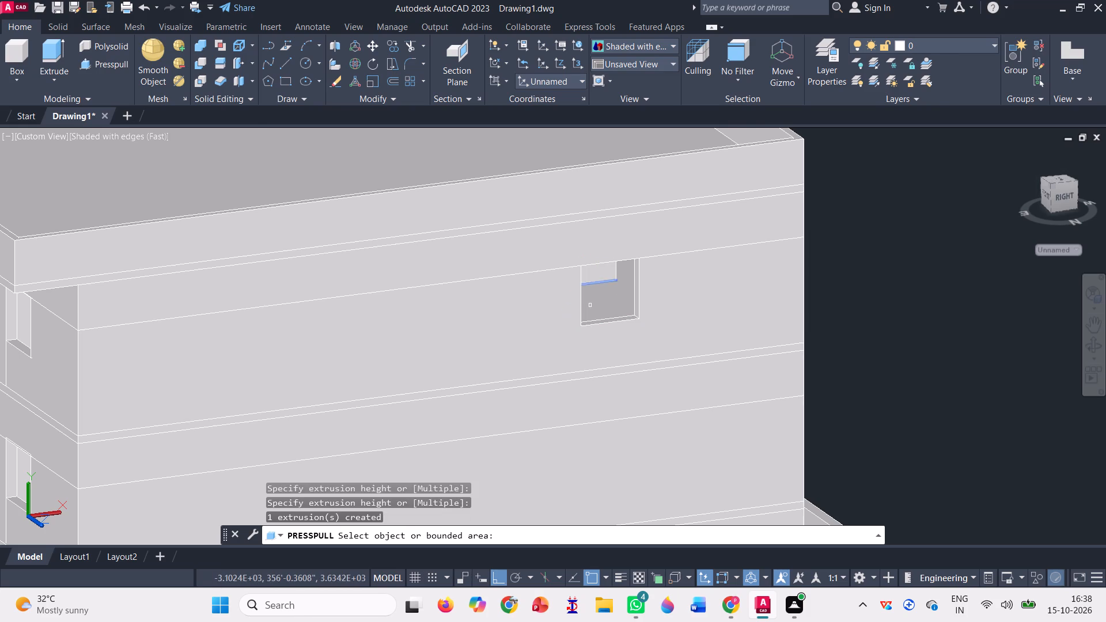
Presspull the middle and ground storey window outlines on the rear wall inward to cut their openings.
scroll(616, 298, down, 2)
scroll(616, 298, up, 2)
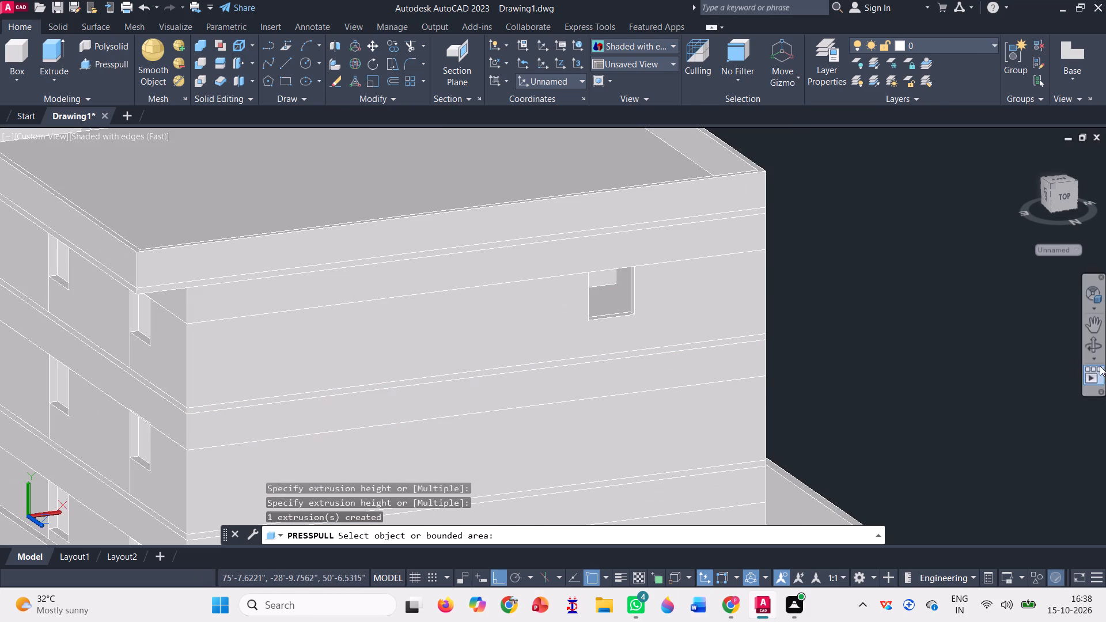
click(1094, 345)
click(915, 395)
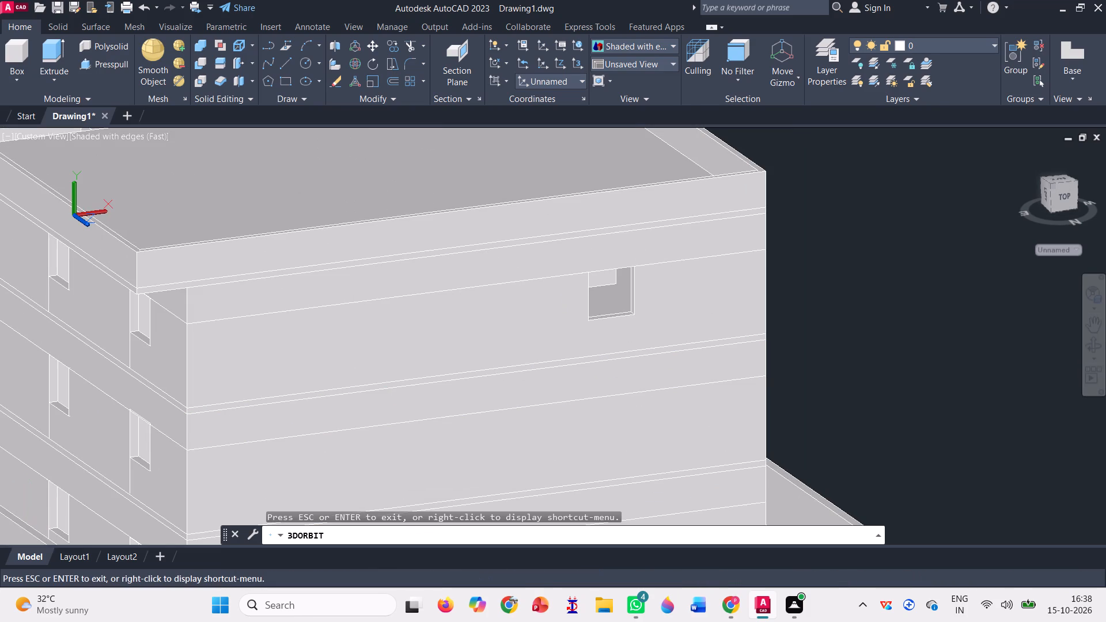
drag(893, 366, 855, 345)
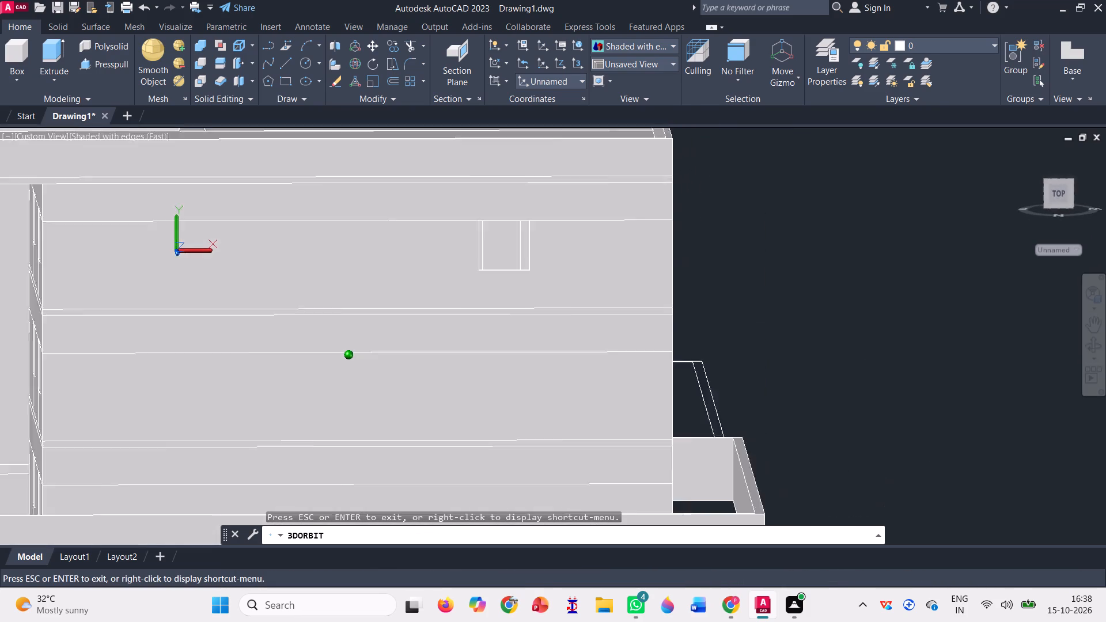
drag(855, 345, 903, 374)
scroll(602, 186, down, 3)
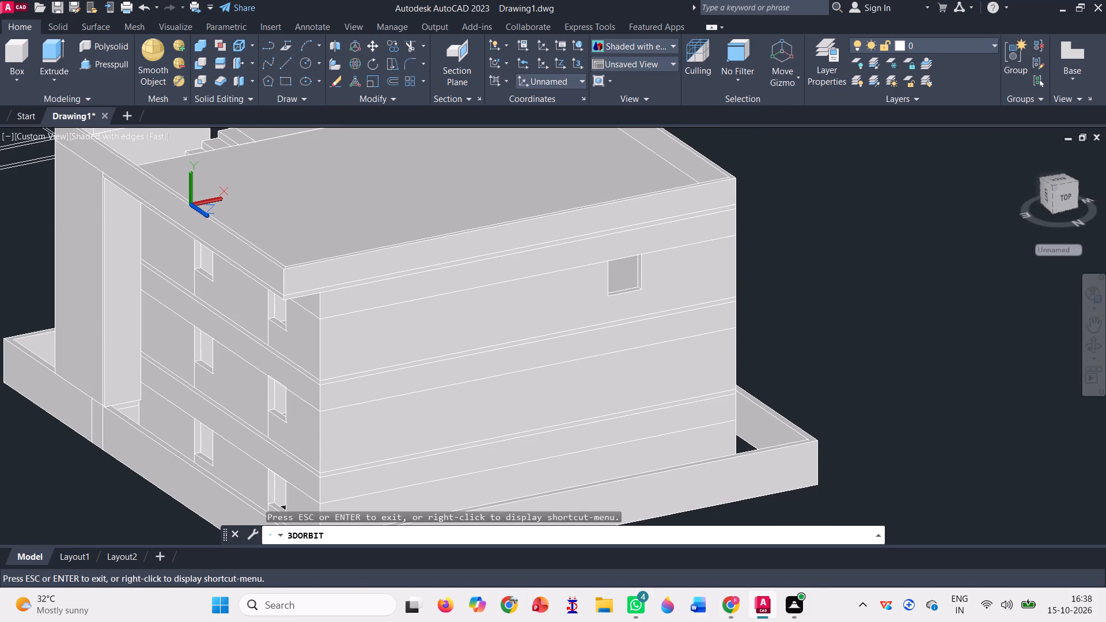
key(Escape)
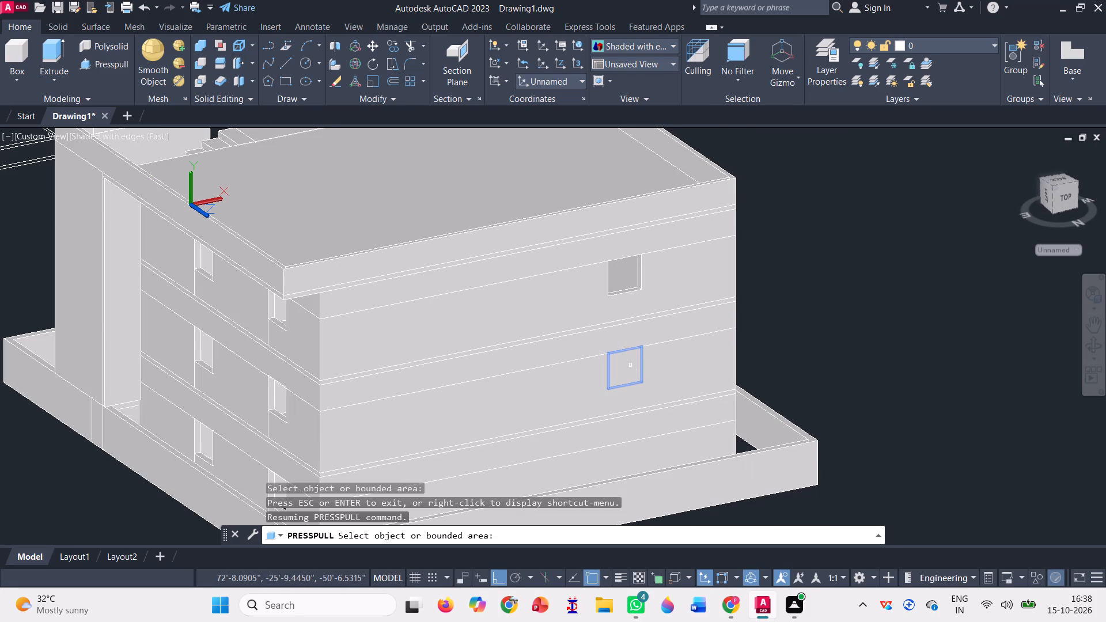
click(626, 363)
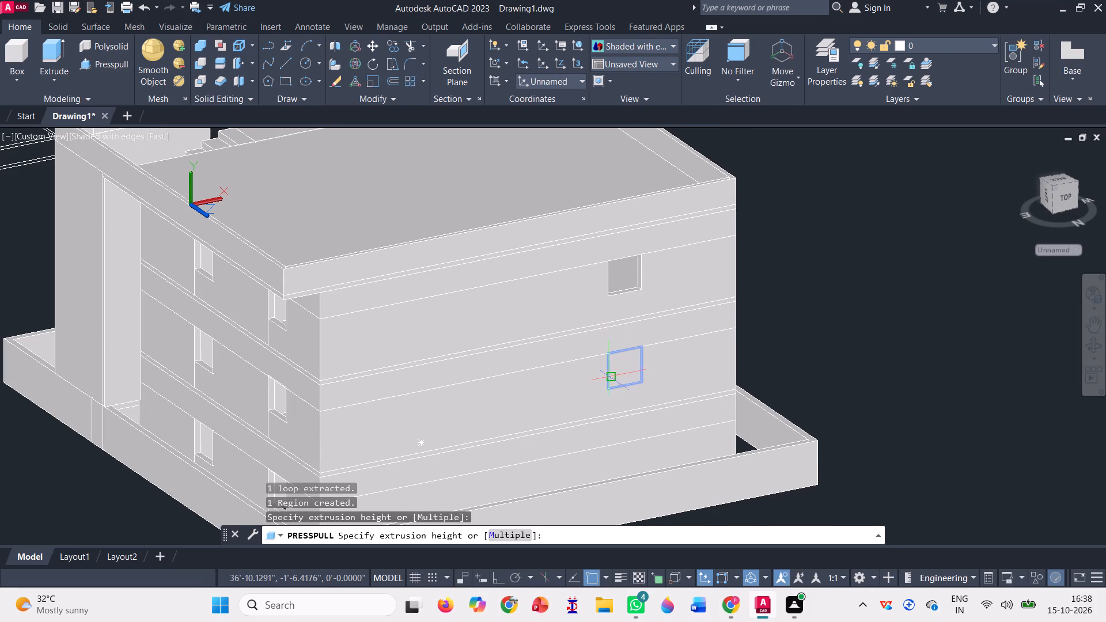
click(600, 369)
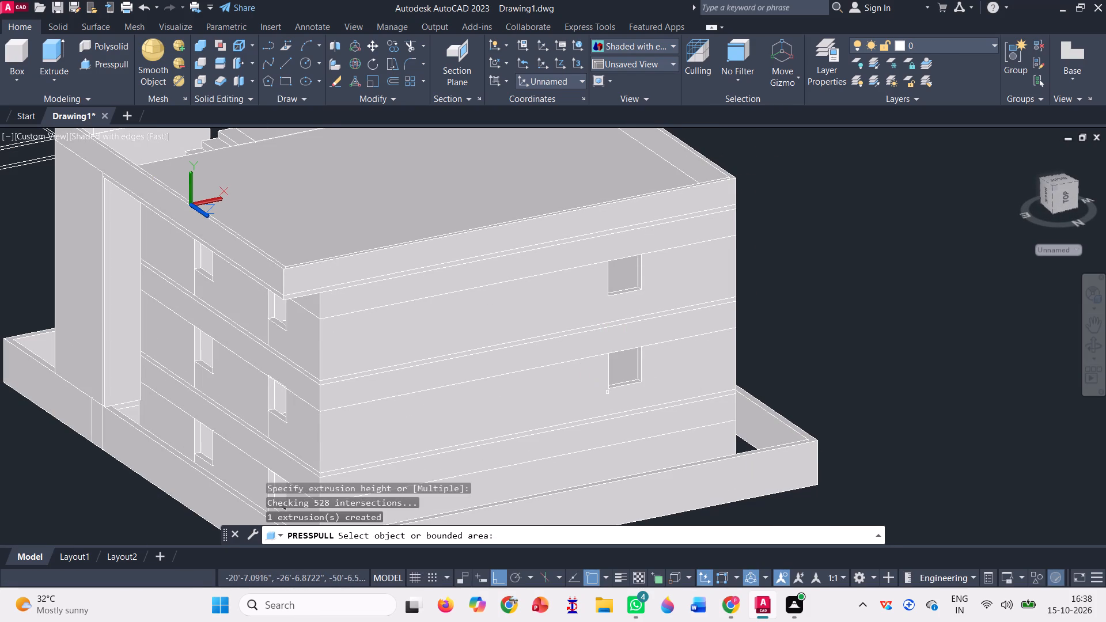
scroll(607, 378, down, 1)
scroll(616, 426, up, 2)
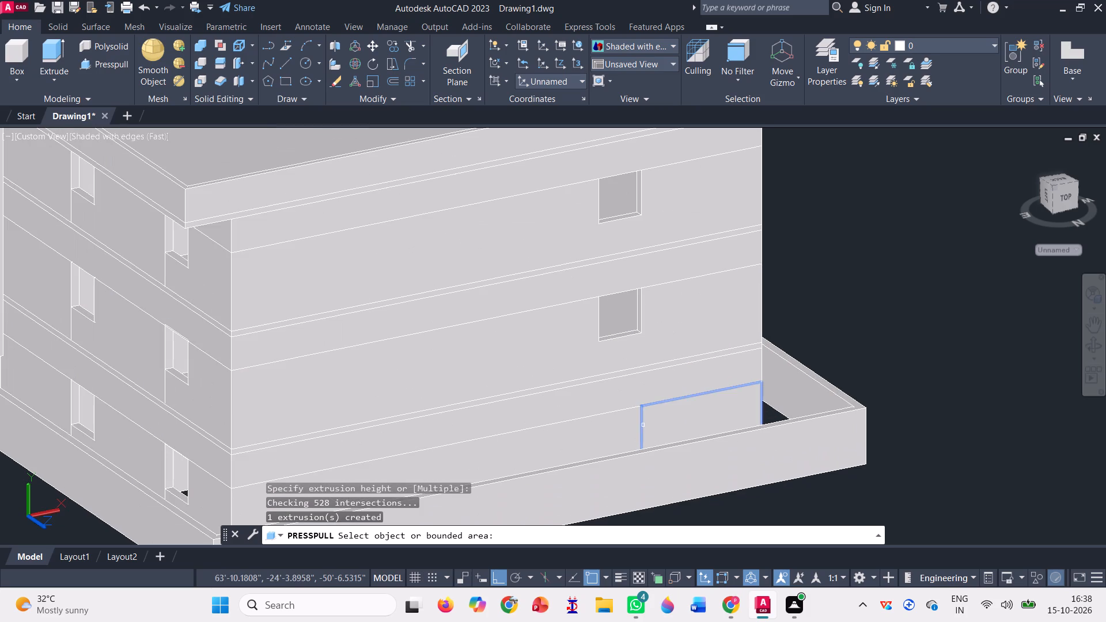
click(629, 423)
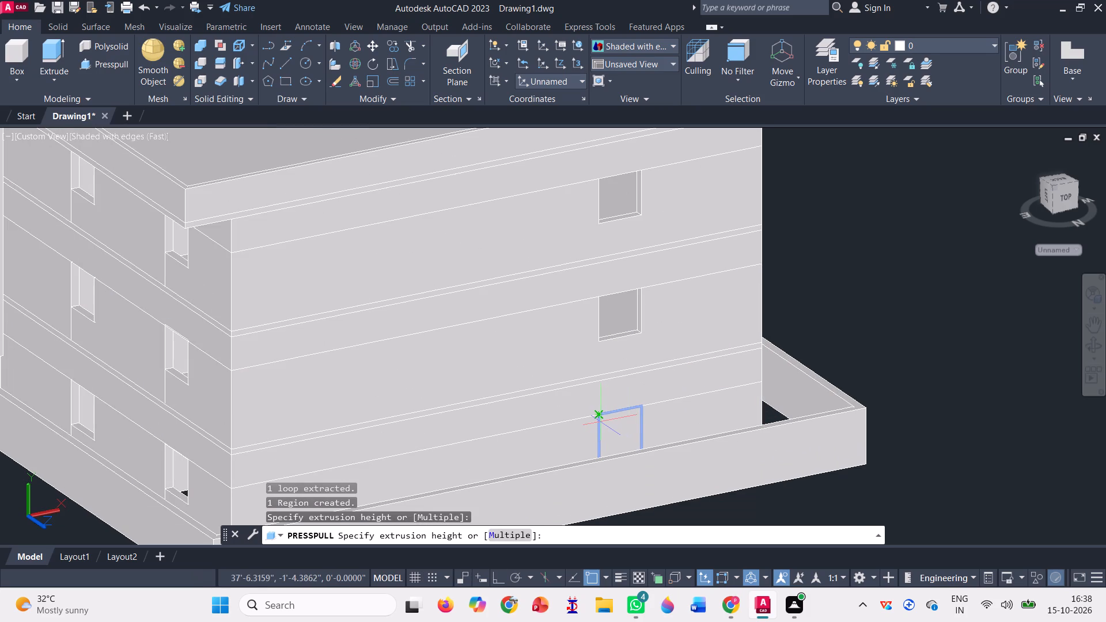
click(602, 436)
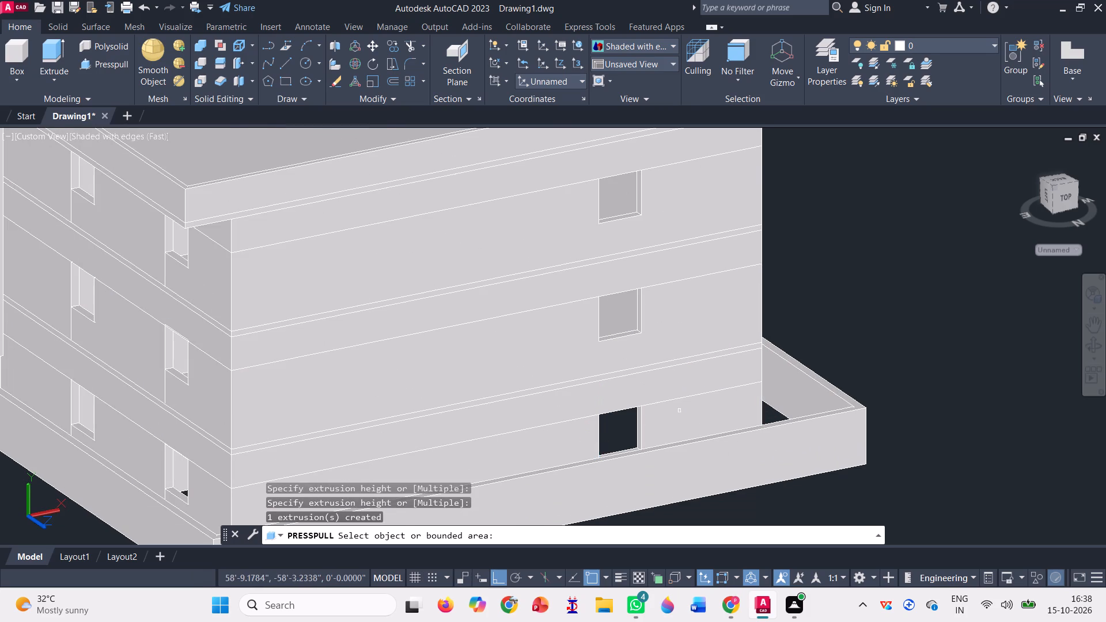
Examine the three window openings on the rear wall from several angles and end the Presspull command.
scroll(707, 403, down, 1)
click(1096, 350)
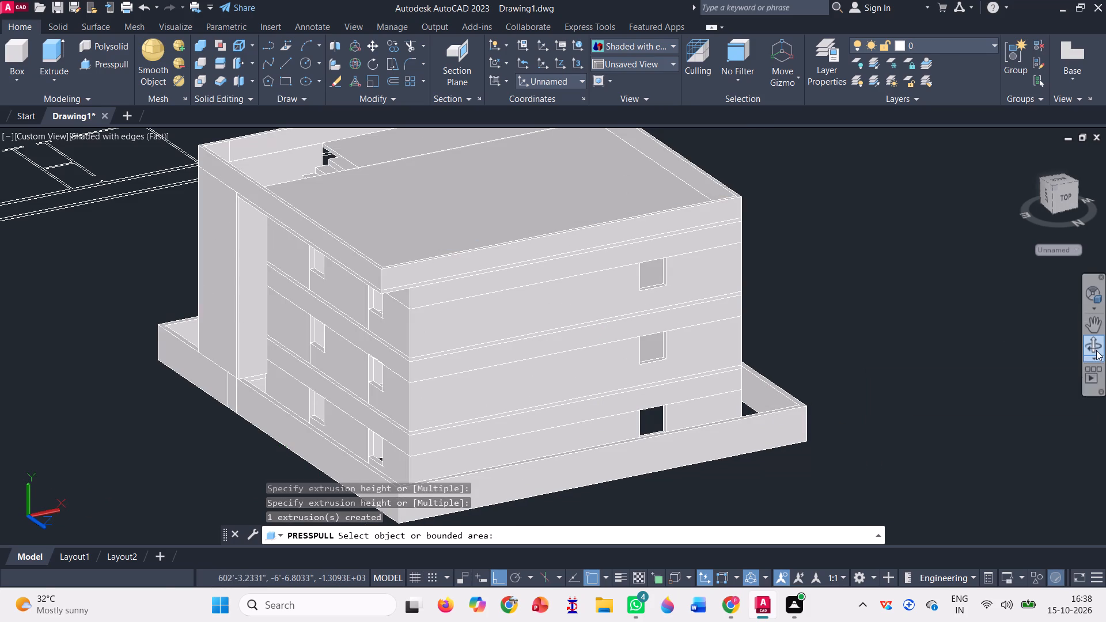
drag(910, 336, 851, 316)
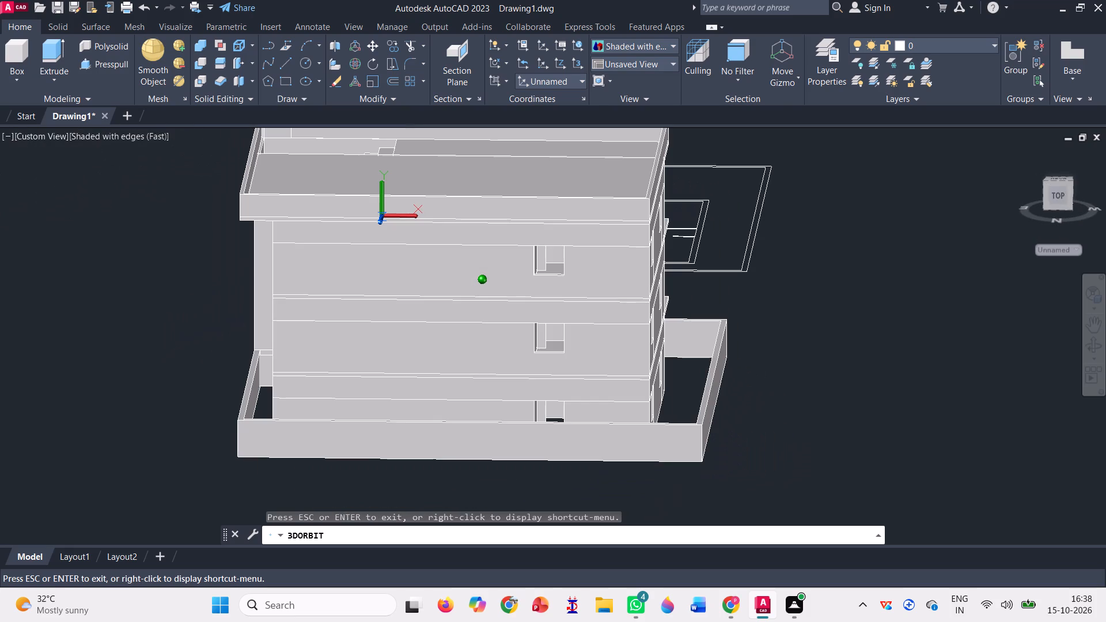
drag(851, 316, 894, 342)
scroll(766, 246, down, 3)
scroll(579, 407, up, 3)
key(Escape)
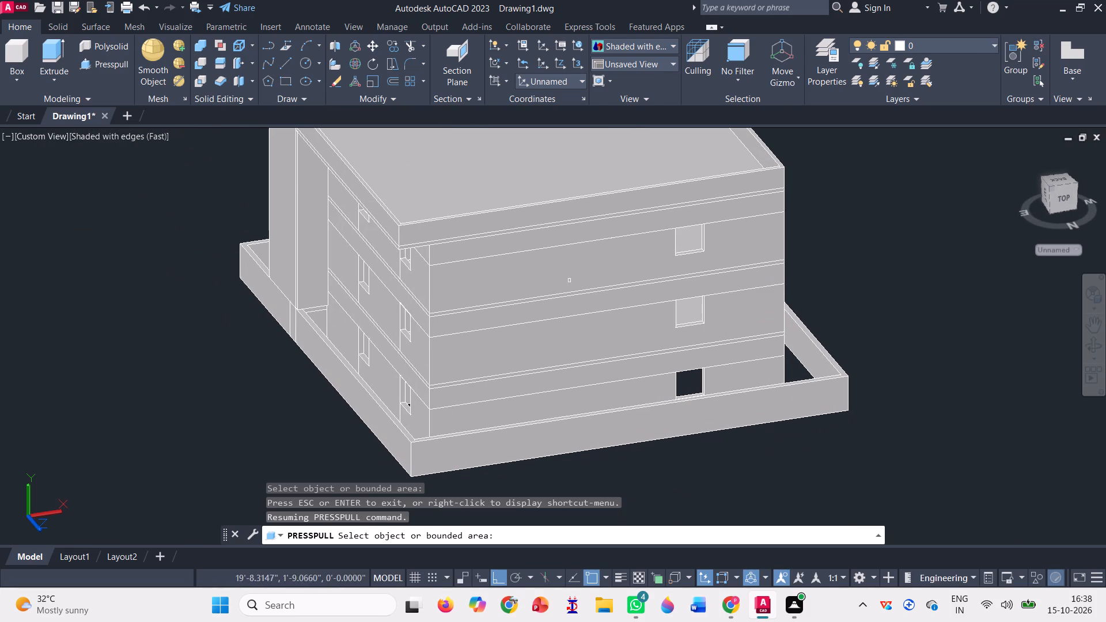
scroll(510, 298, down, 2)
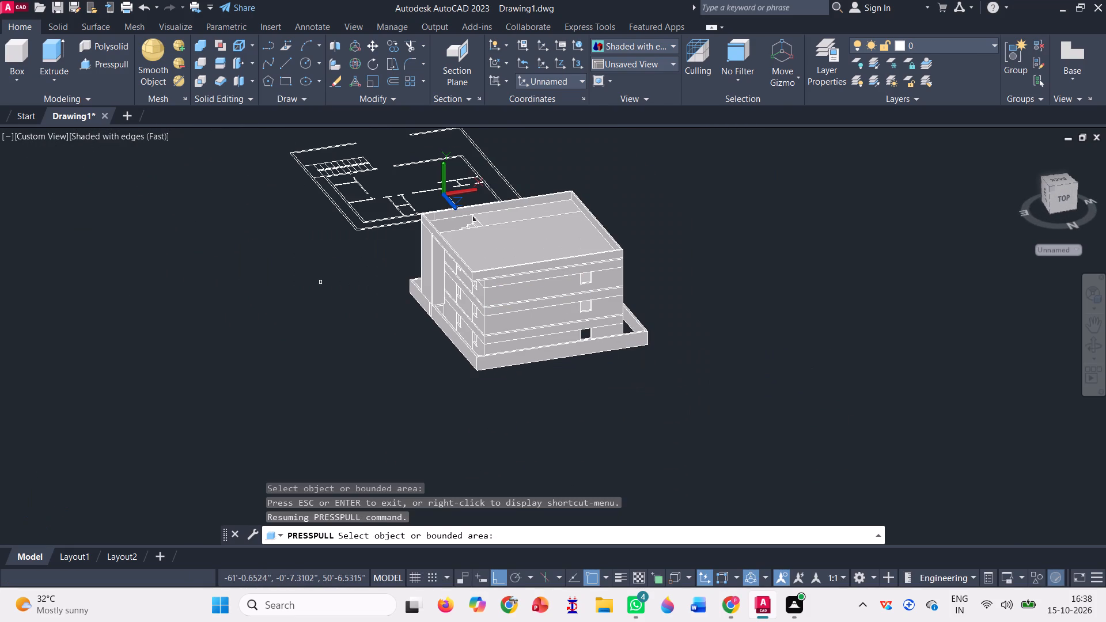
key(Escape)
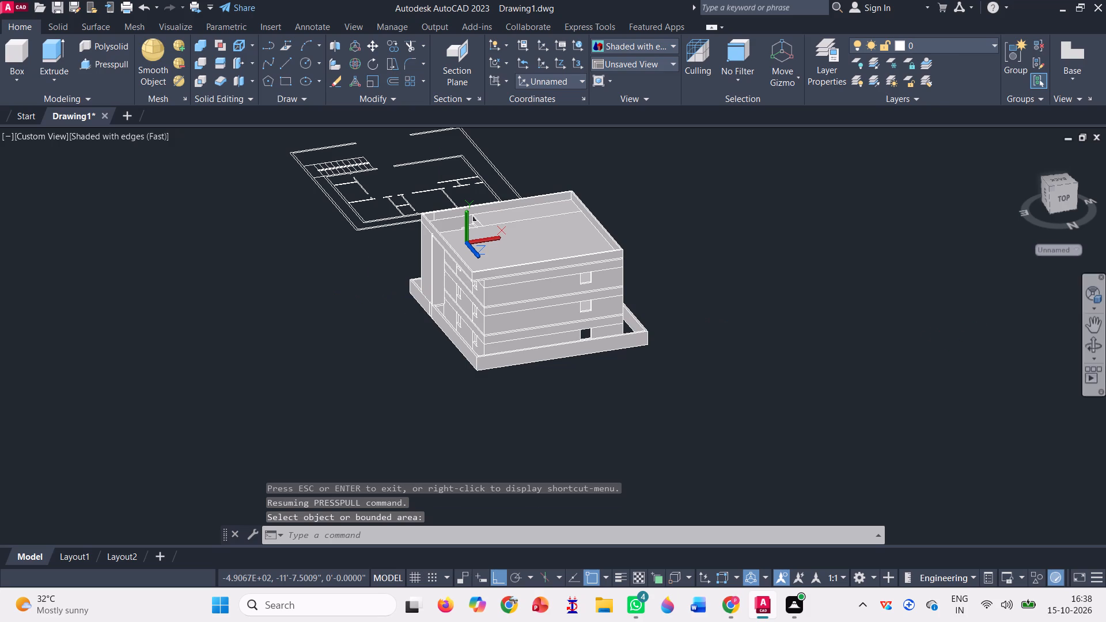
Examine the opposite side of the building and the separate floor plan linework in front of it.
click(1100, 338)
drag(736, 417, 370, 359)
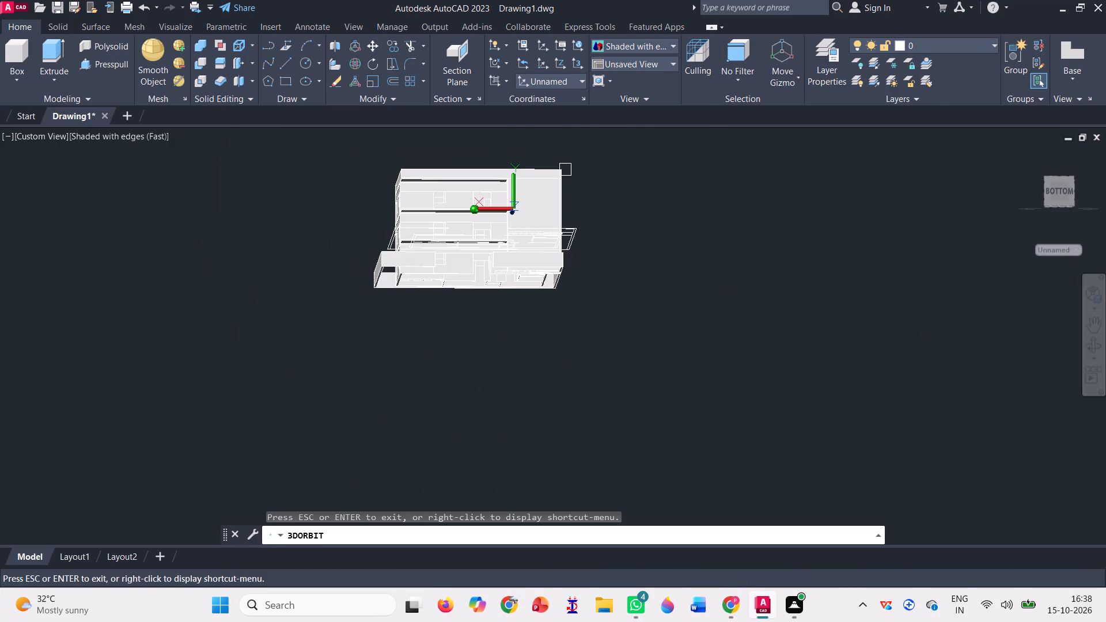
drag(370, 359, 376, 397)
scroll(506, 376, down, 2)
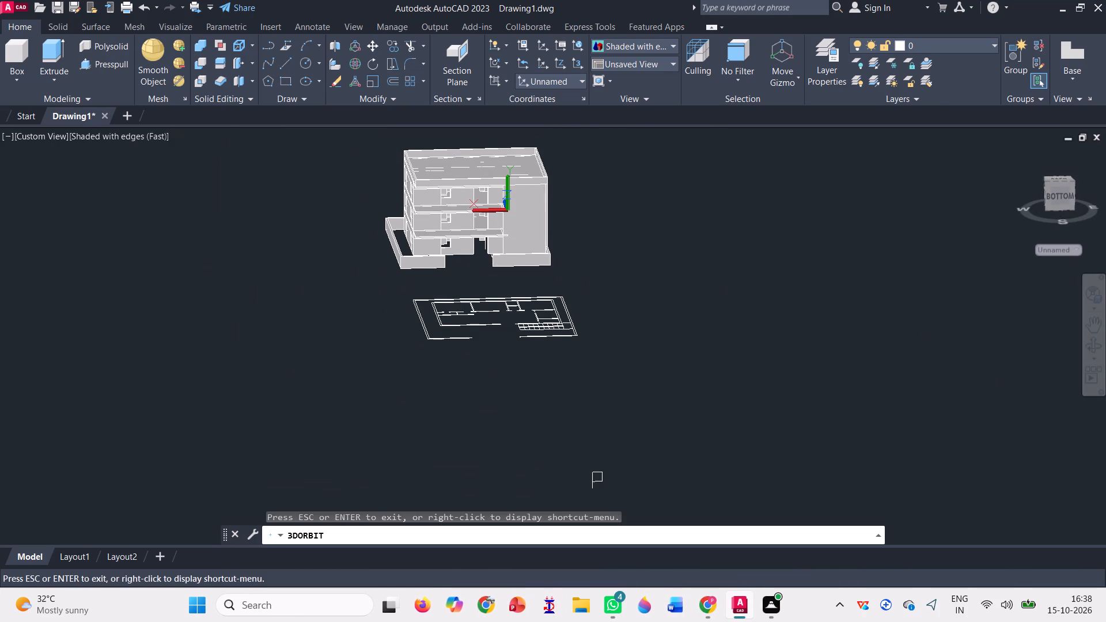
scroll(603, 395, down, 1)
scroll(595, 480, up, 5)
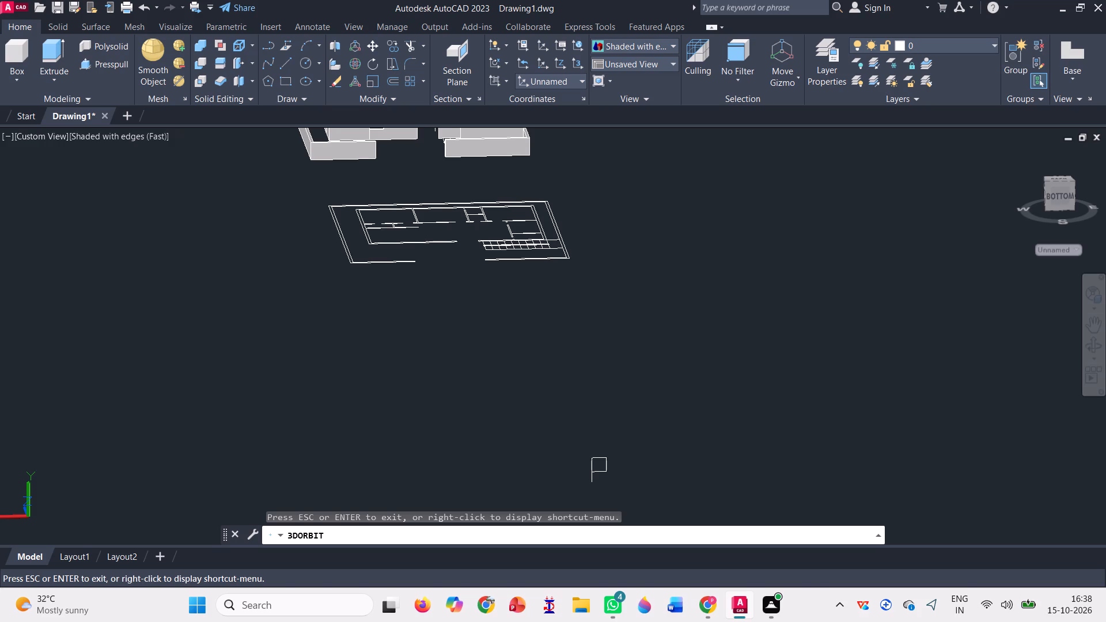
key(Escape)
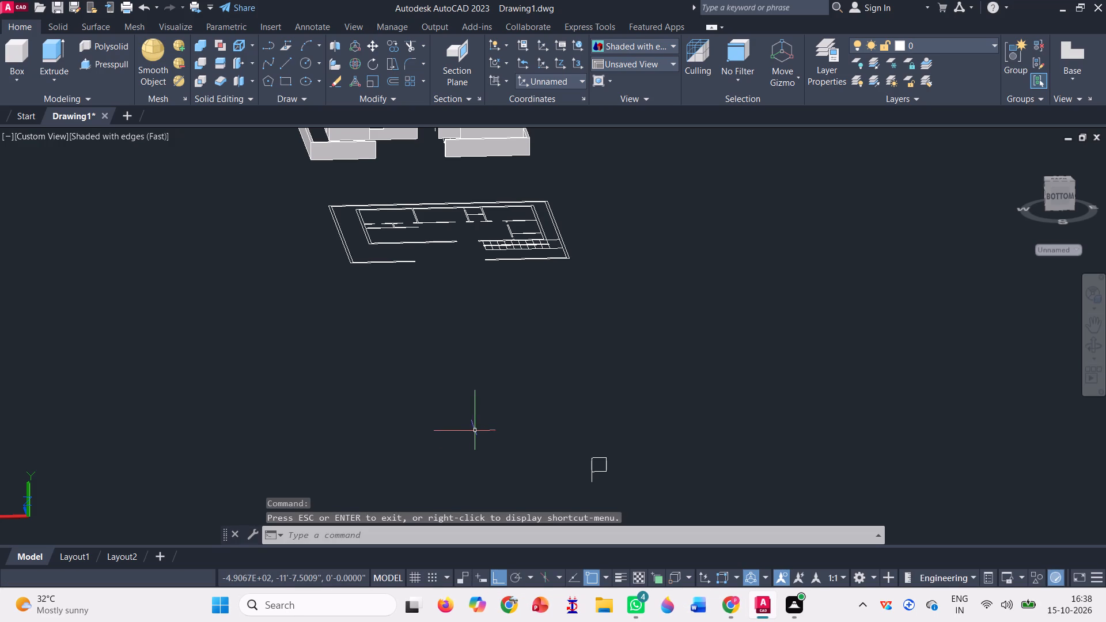
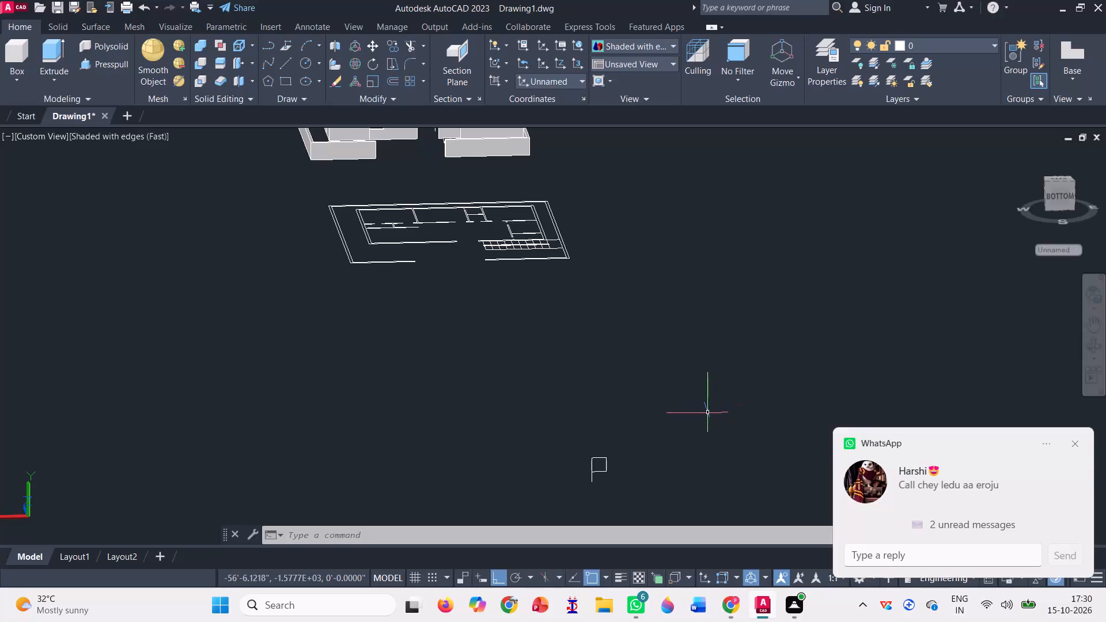
Erase the leftover 3D polyline outlining the top storey's window on the balcony facade.
key(Escape)
scroll(662, 443, down, 1)
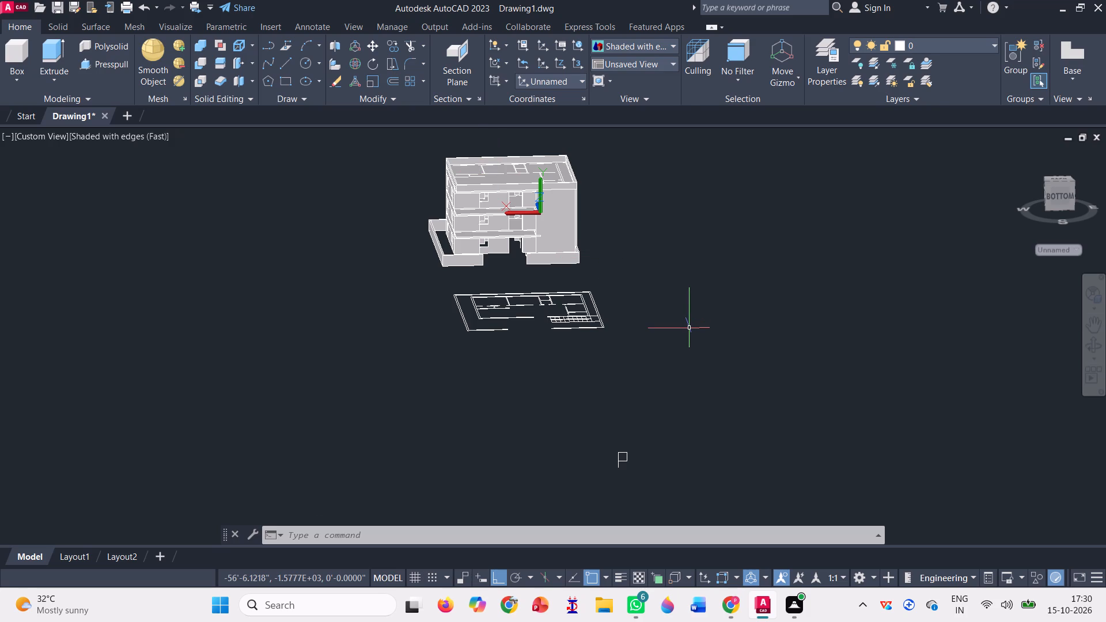
scroll(663, 383, down, 1)
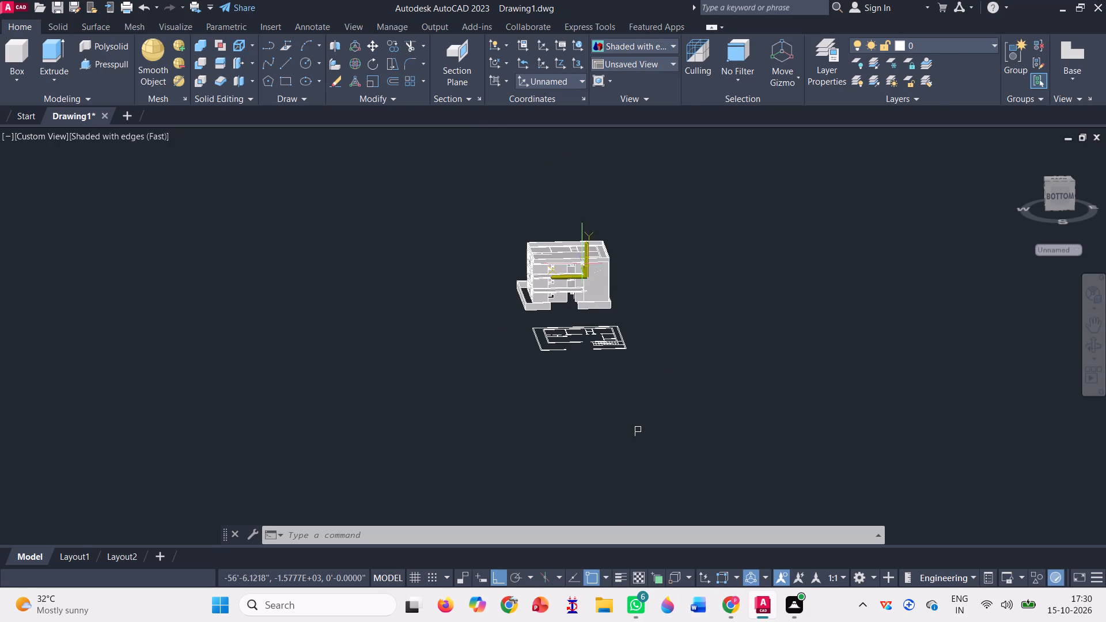
scroll(582, 261, up, 5)
scroll(457, 283, down, 2)
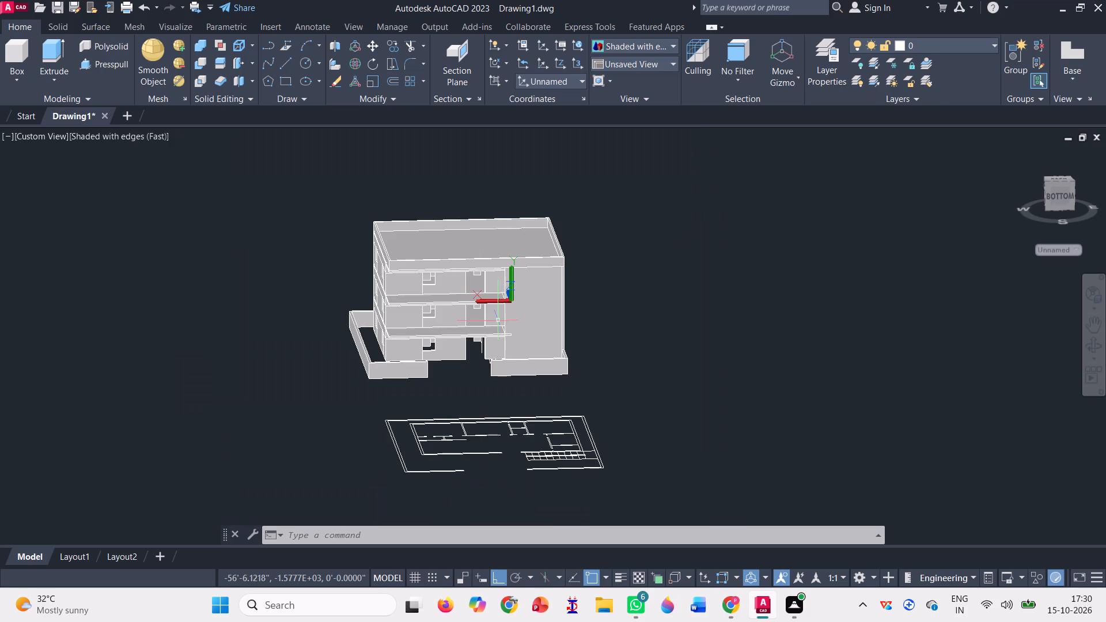
scroll(525, 347, up, 3)
scroll(505, 357, down, 1)
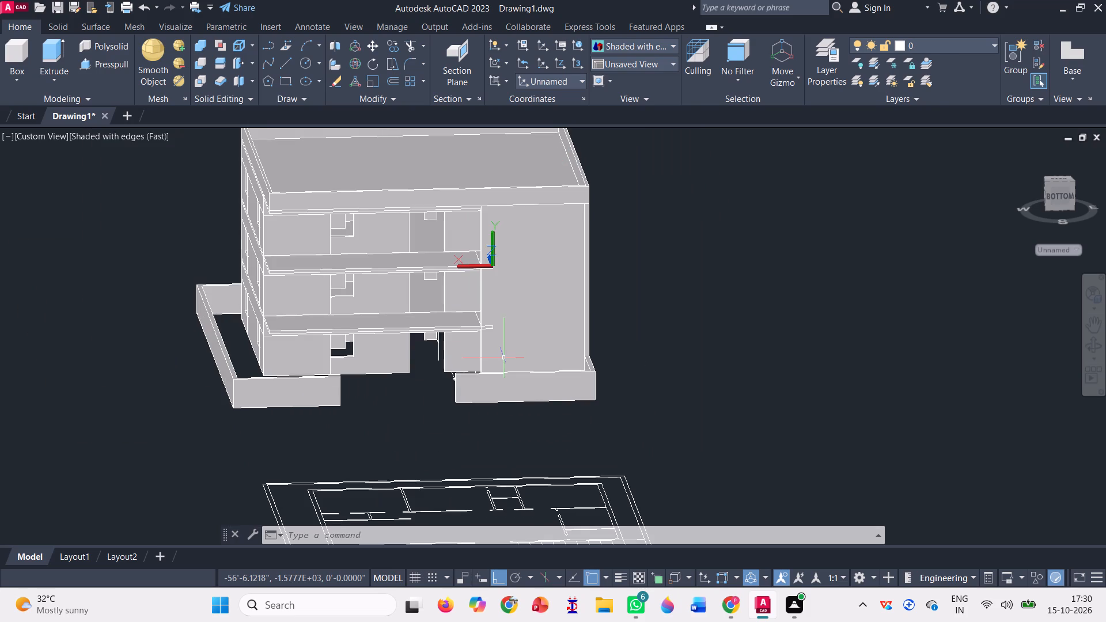
scroll(334, 237, up, 3)
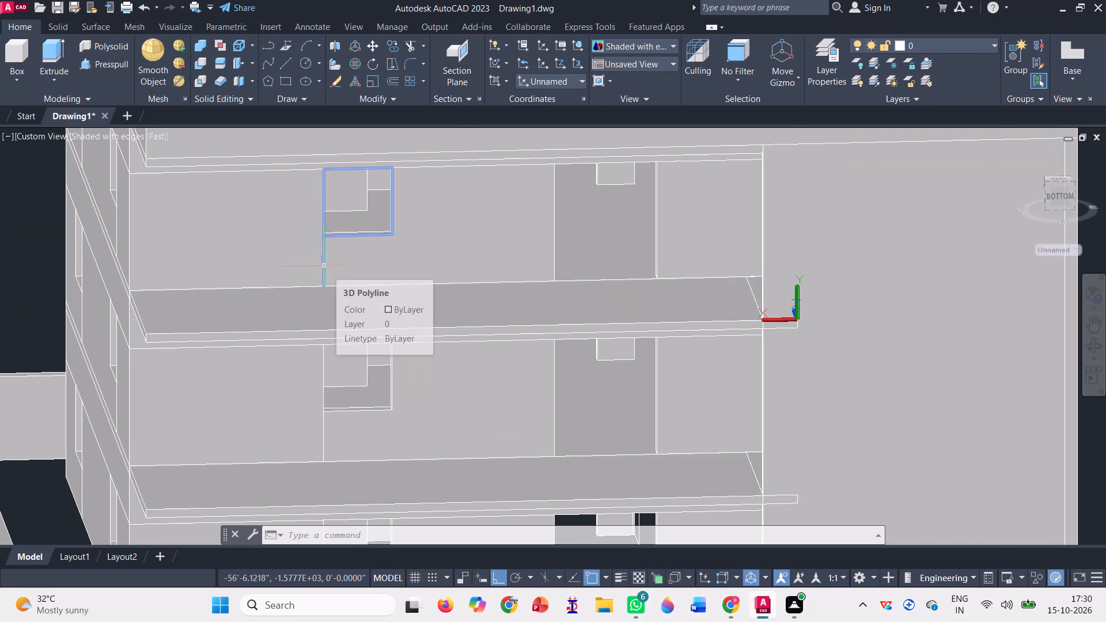
scroll(324, 265, up, 3)
click(324, 265)
scroll(326, 272, down, 3)
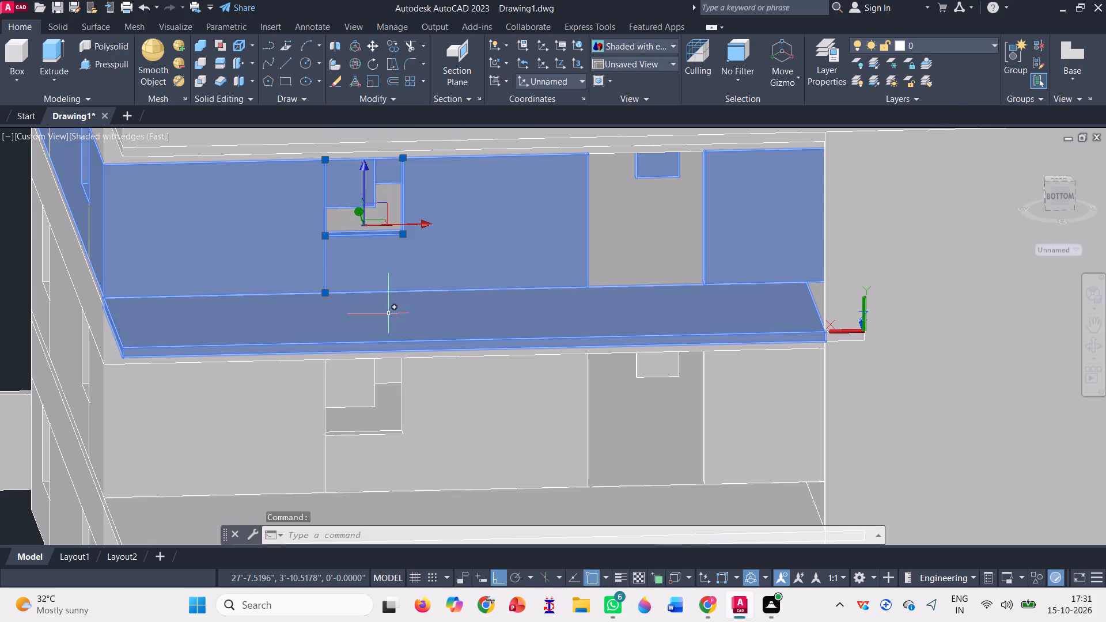
key(Delete)
Erase the leftover window outline polylines on the middle and ground storeys of the balcony facade.
scroll(416, 252, down, 1)
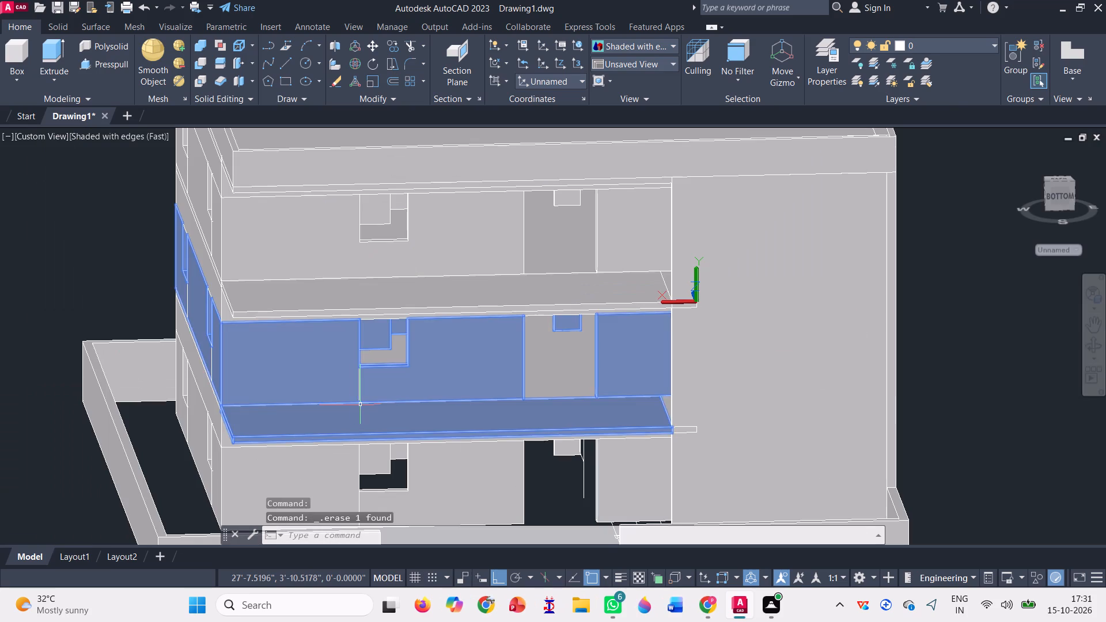
scroll(354, 401, up, 3)
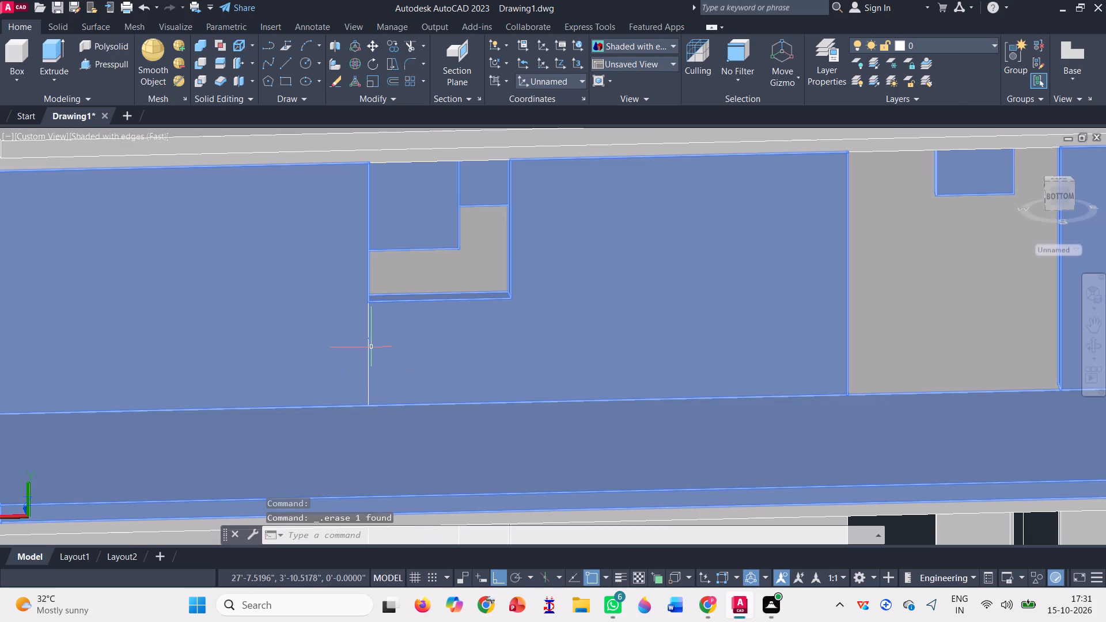
scroll(371, 346, up, 4)
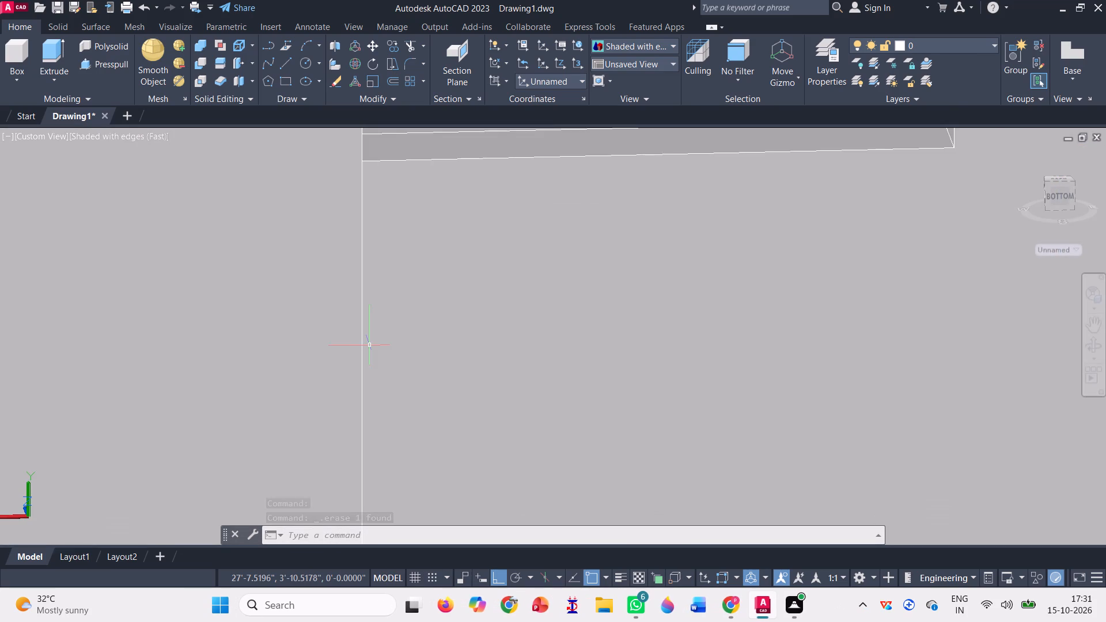
click(361, 349)
scroll(361, 351, down, 3)
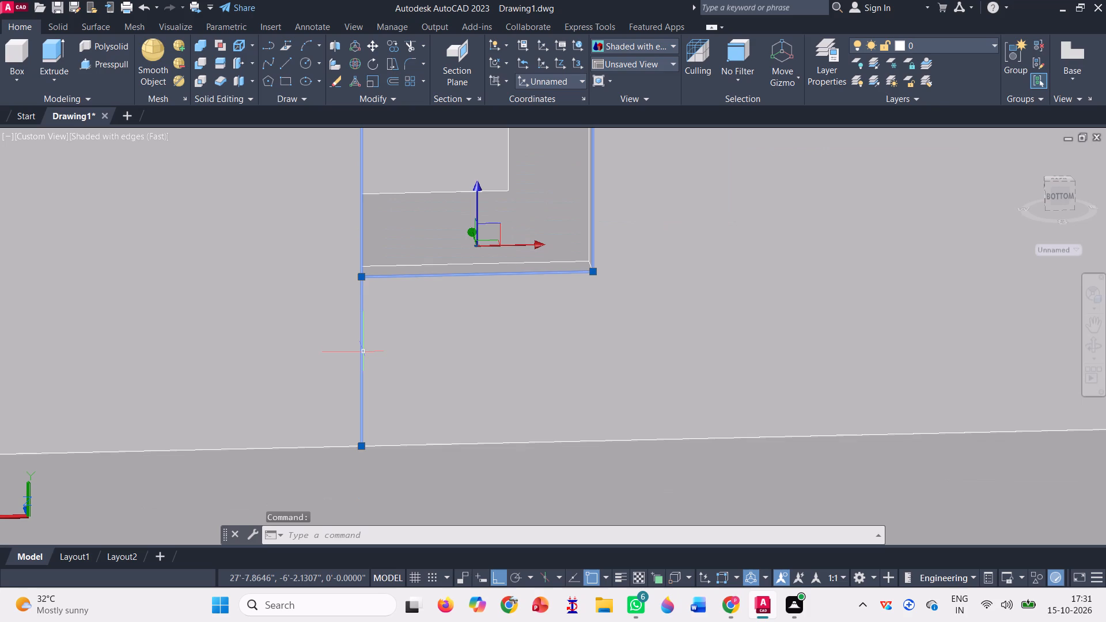
key(Delete)
scroll(376, 257, down, 4)
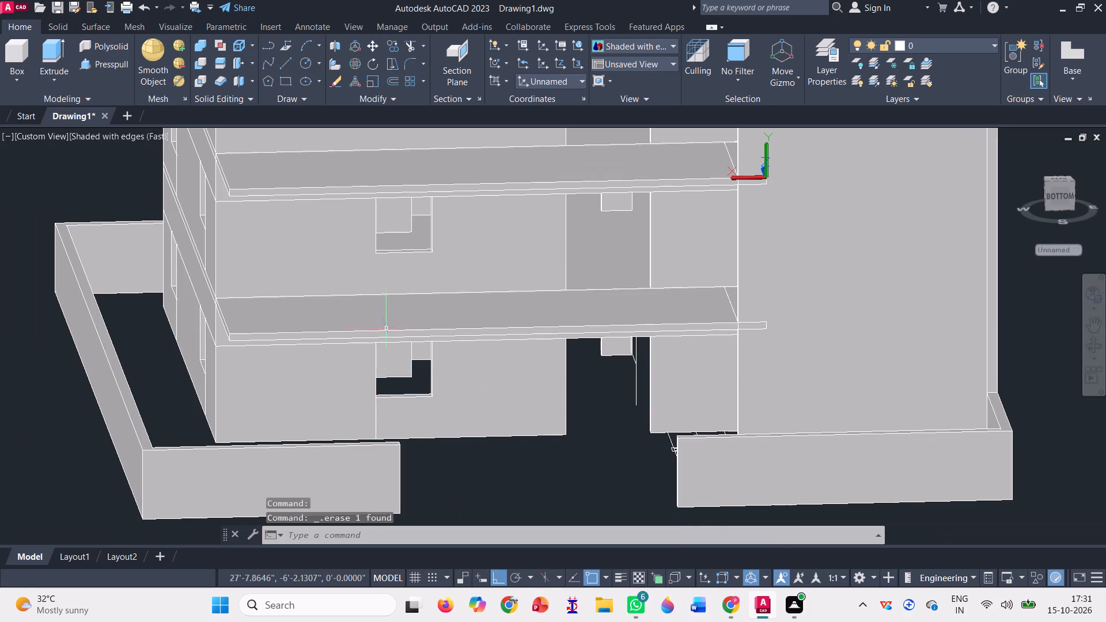
scroll(369, 419, up, 4)
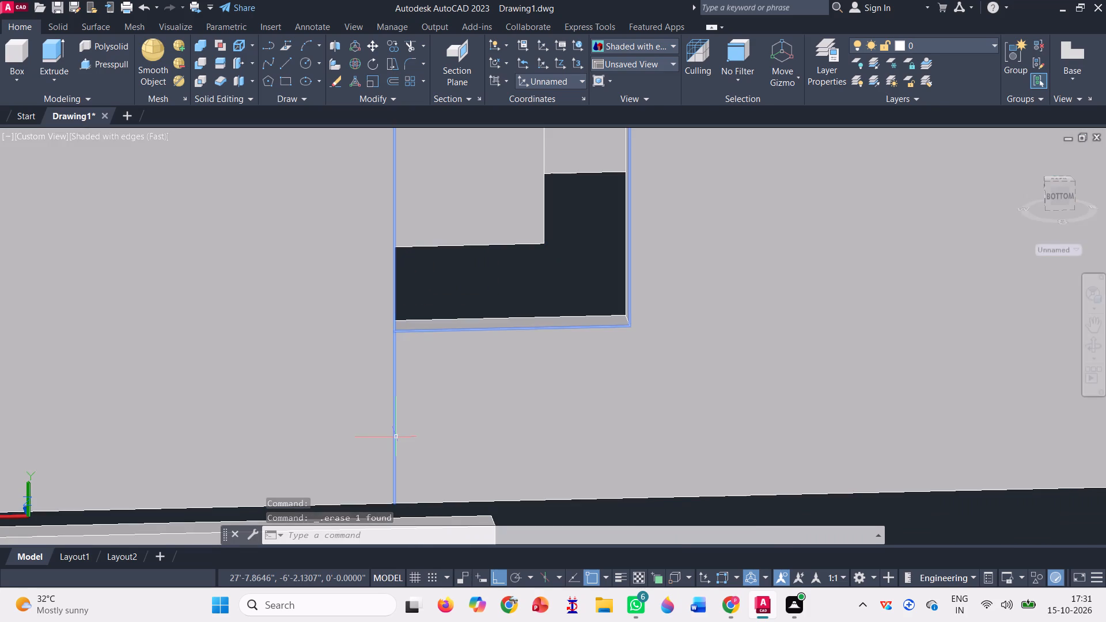
click(396, 436)
key(Delete)
scroll(412, 355, down, 3)
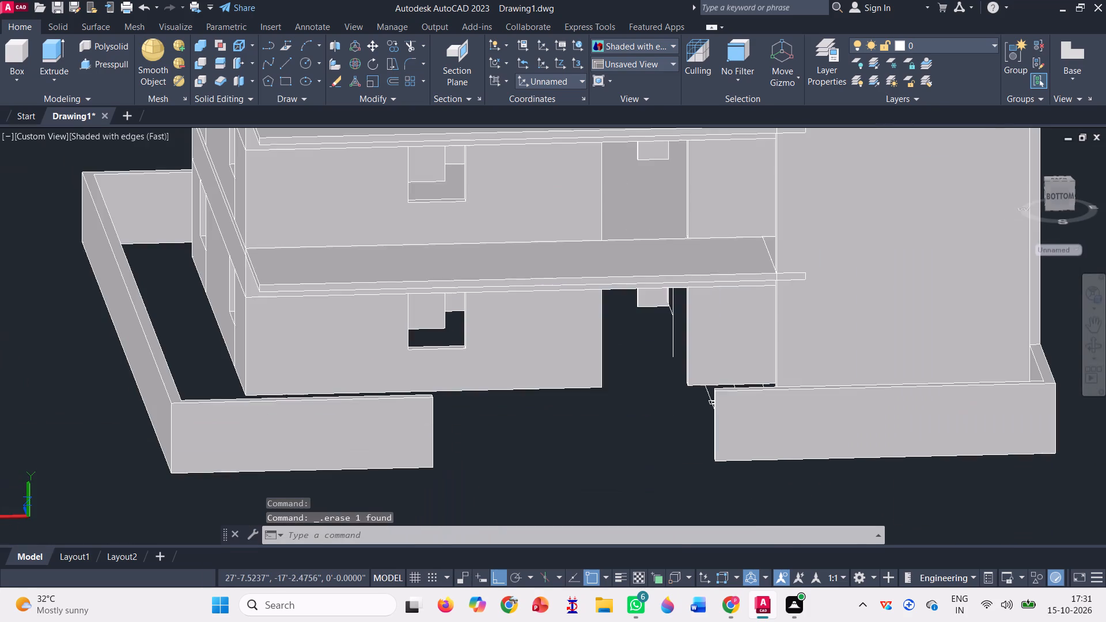
Erase the two leftover window outline polylines on the top storey of the adjacent side wall with two windows per storey.
scroll(412, 355, down, 1)
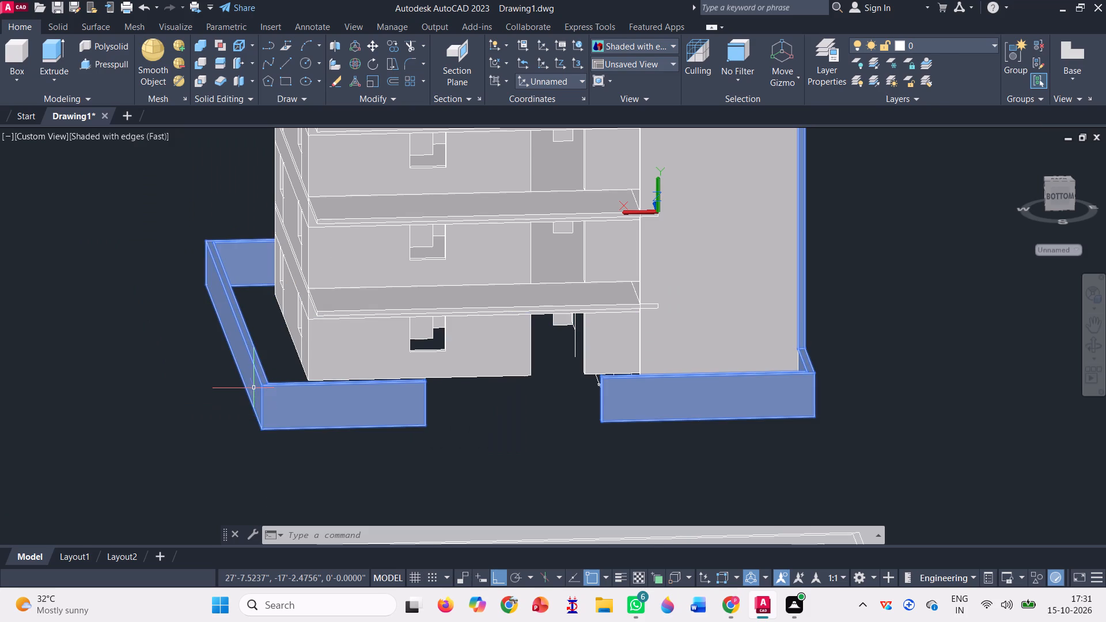
scroll(253, 387, down, 1)
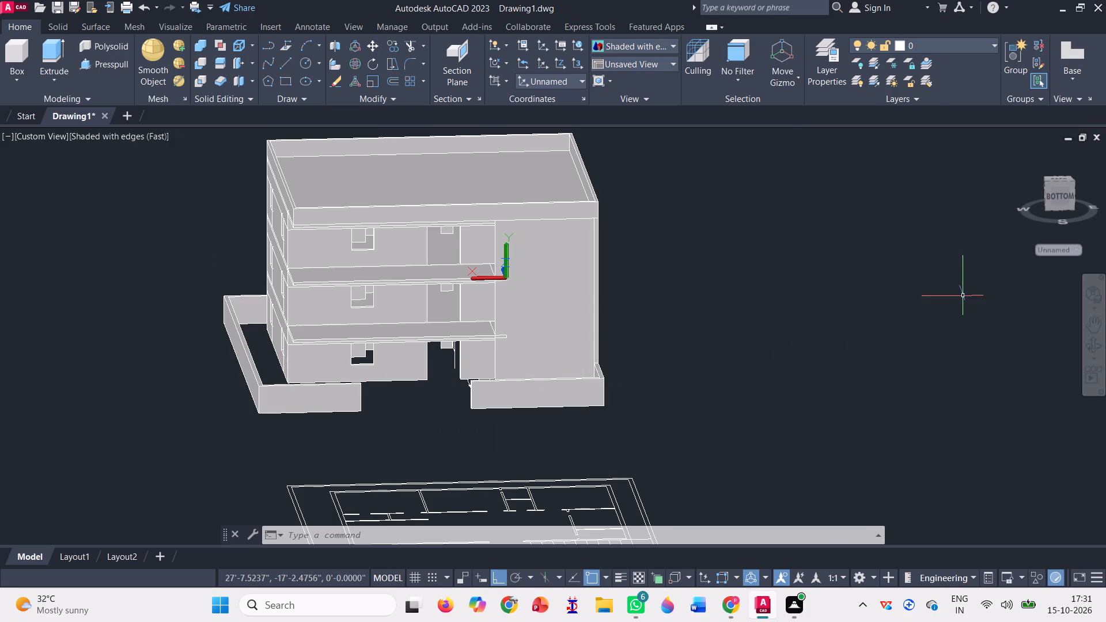
click(1087, 346)
drag(717, 316, 736, 323)
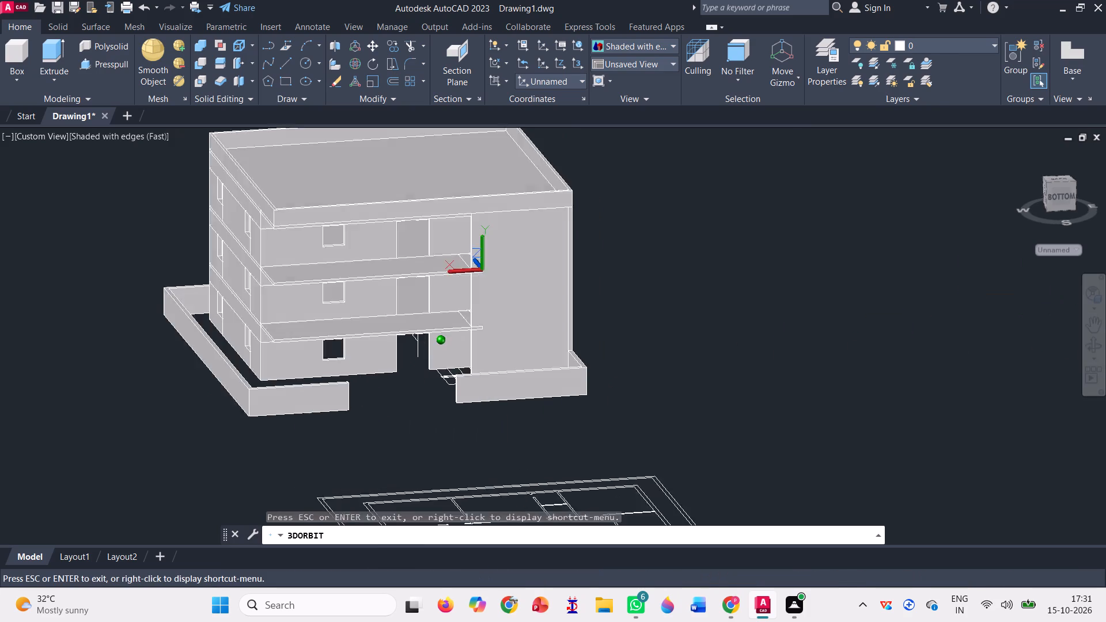
drag(736, 323, 785, 317)
scroll(658, 307, down, 3)
drag(275, 430, 353, 453)
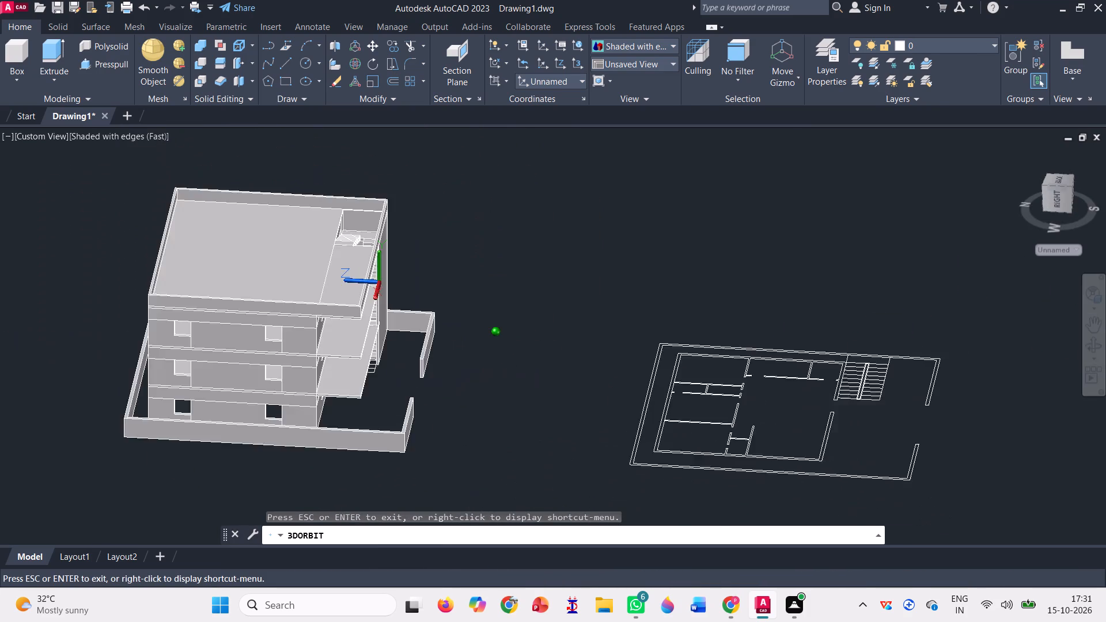
drag(353, 453, 414, 453)
scroll(335, 484, up, 3)
scroll(423, 293, down, 4)
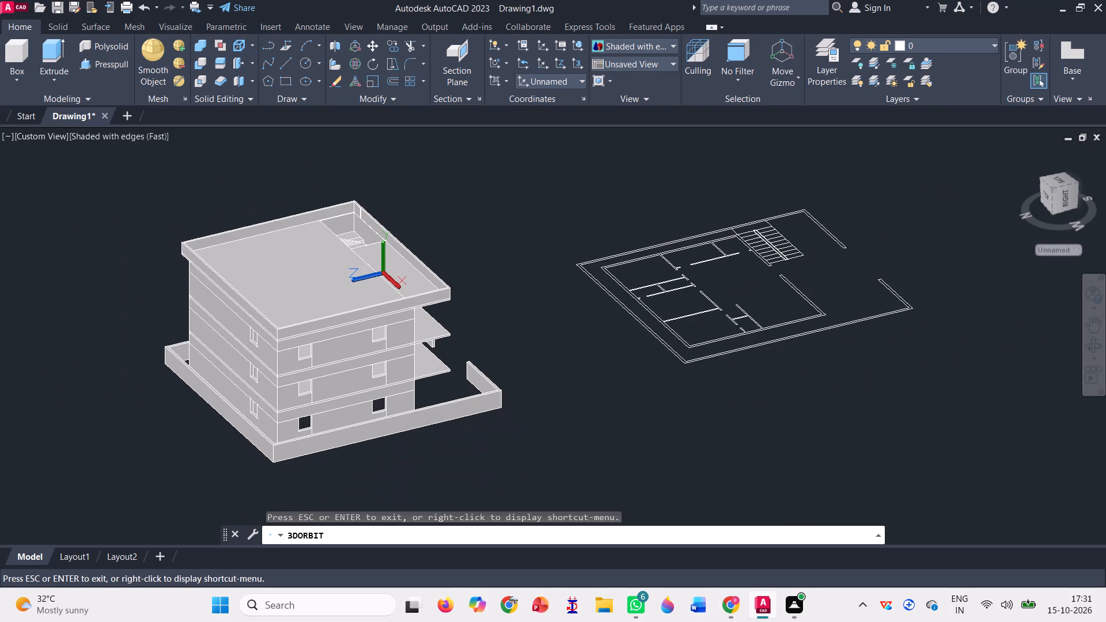
scroll(312, 495, up, 6)
key(Escape)
scroll(310, 247, up, 3)
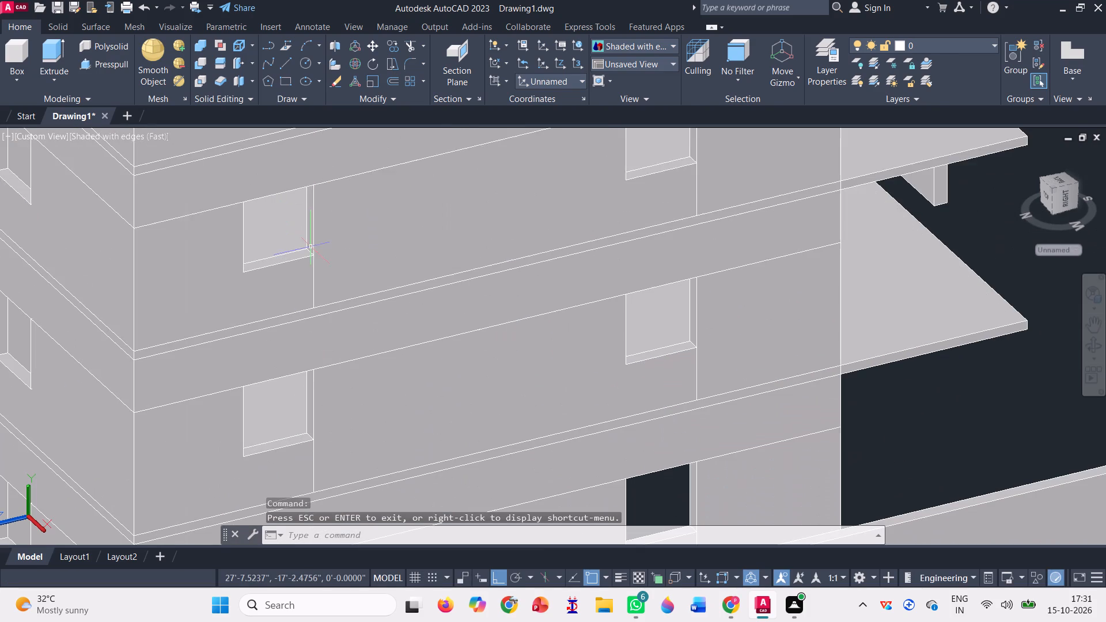
click(315, 284)
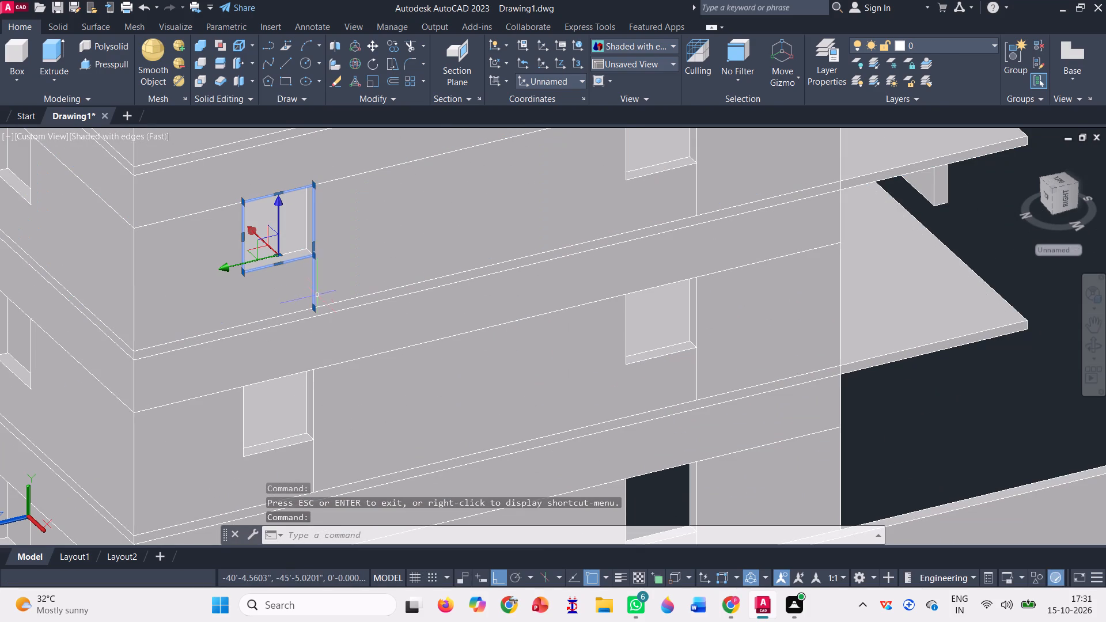
key(Delete)
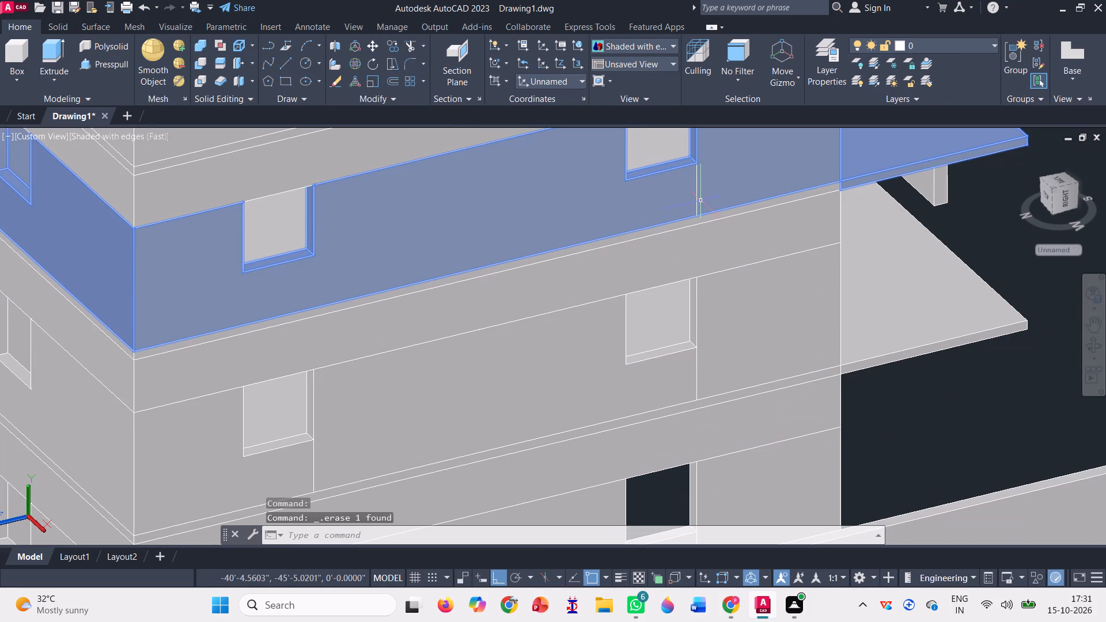
click(696, 195)
key(Delete)
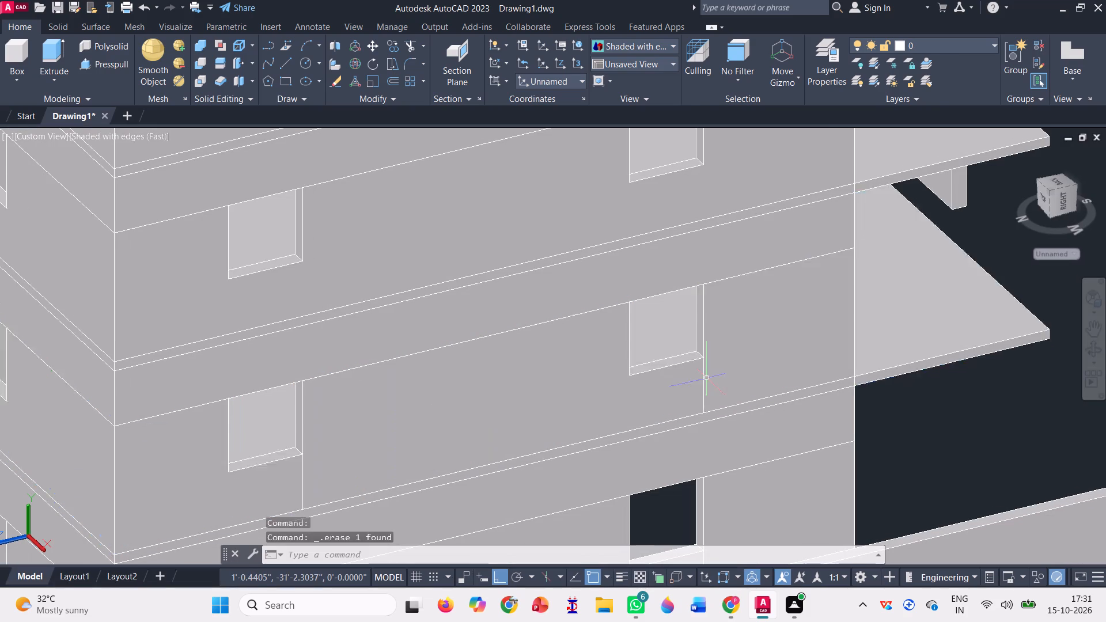
Erase the two leftover window outline polylines on the middle storey of the same side wall.
scroll(706, 377, up, 3)
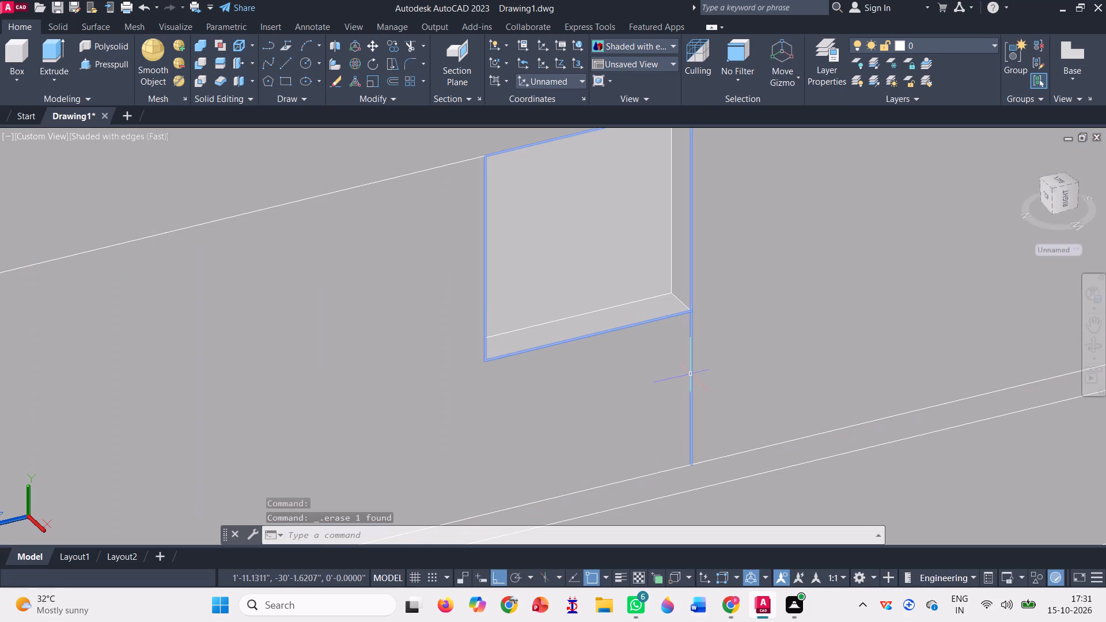
click(690, 373)
key(Delete)
scroll(646, 201, down, 3)
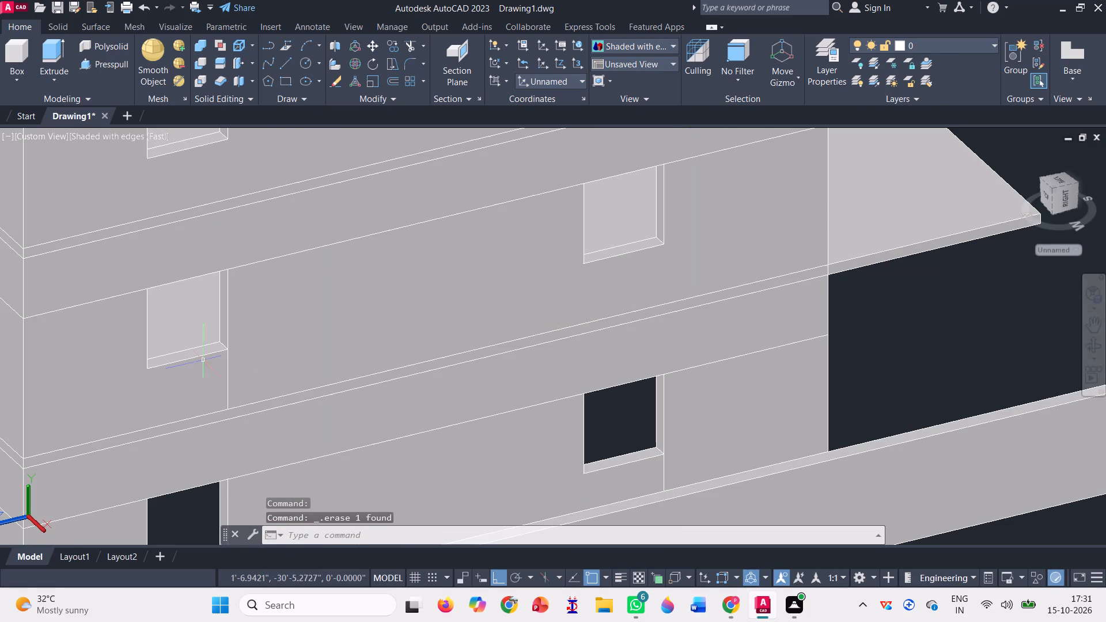
scroll(172, 360, up, 3)
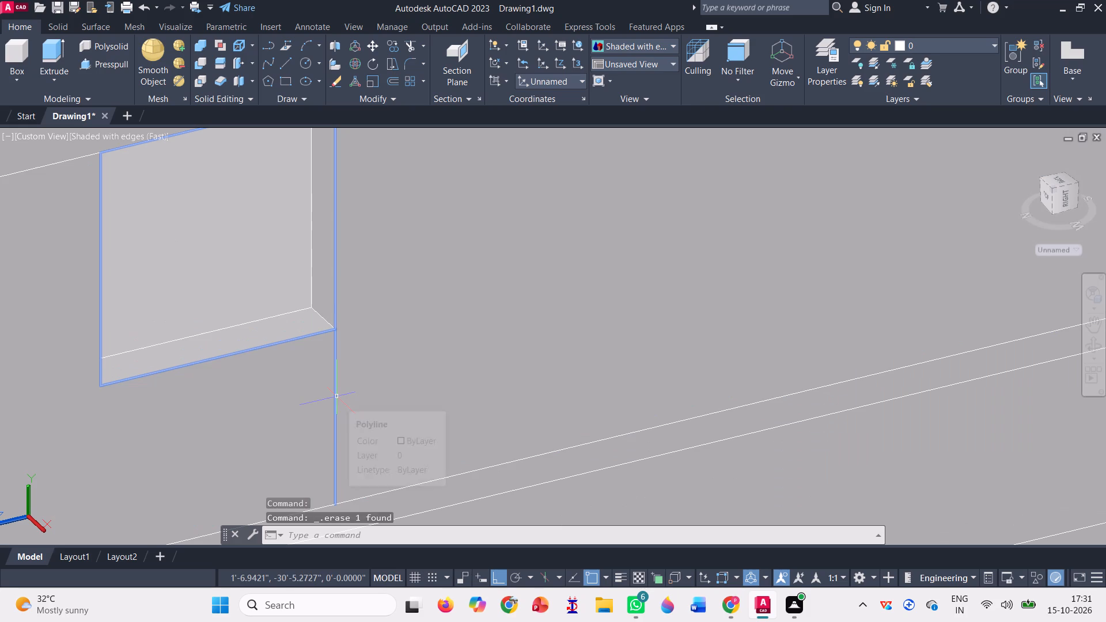
click(336, 396)
key(Delete)
Erase the two leftover window outline polylines on the ground storey of the side wall with two windows per storey.
scroll(398, 290, down, 4)
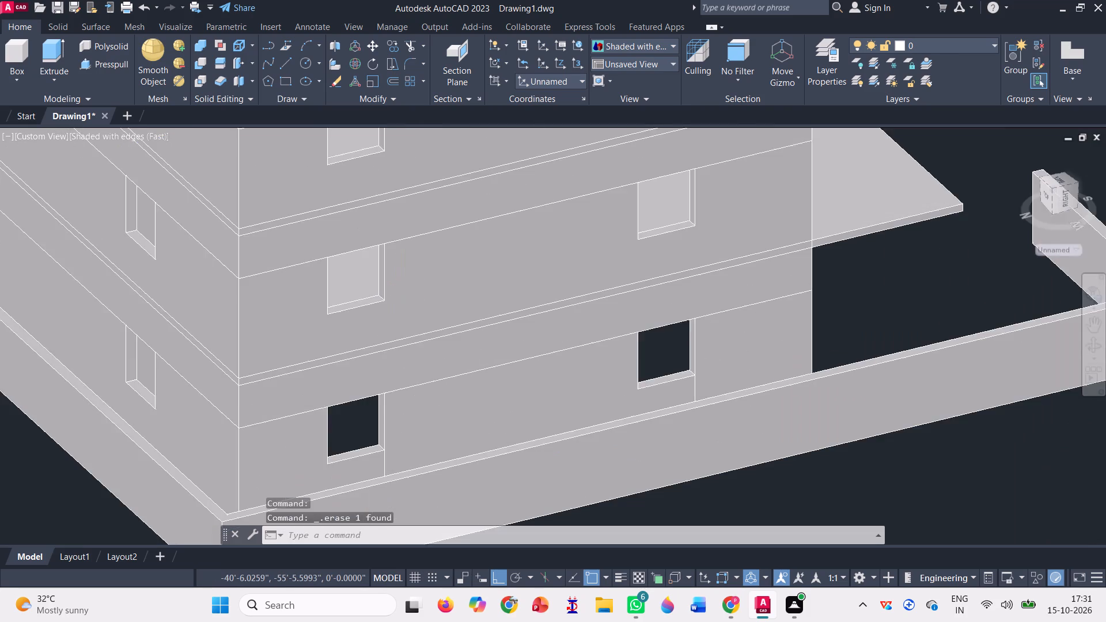
scroll(368, 383, up, 3)
scroll(483, 426, up, 2)
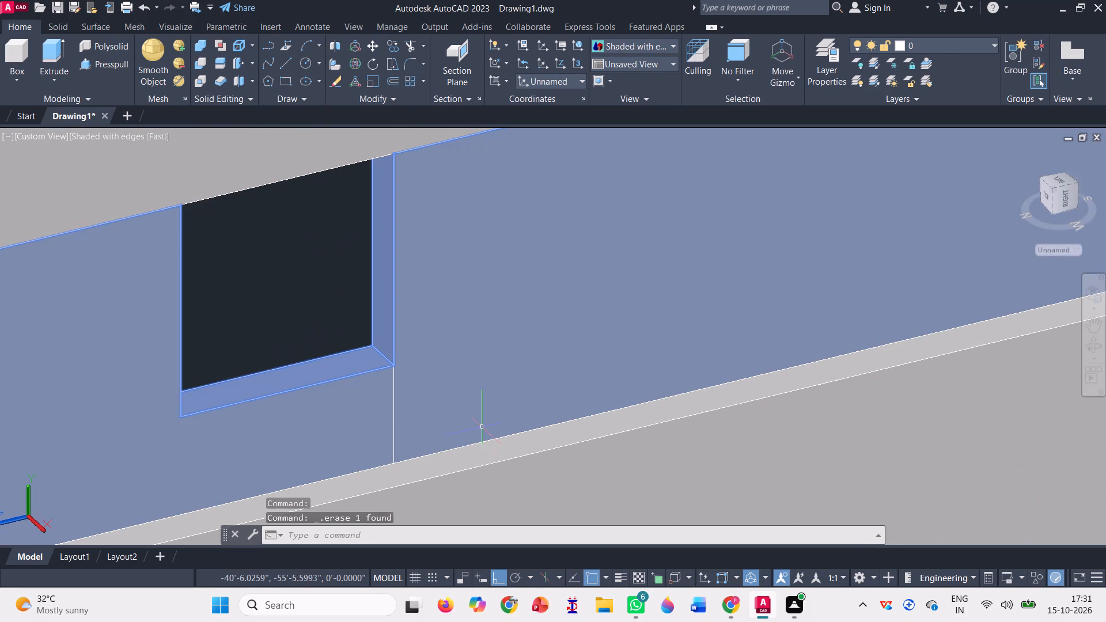
scroll(451, 427, up, 2)
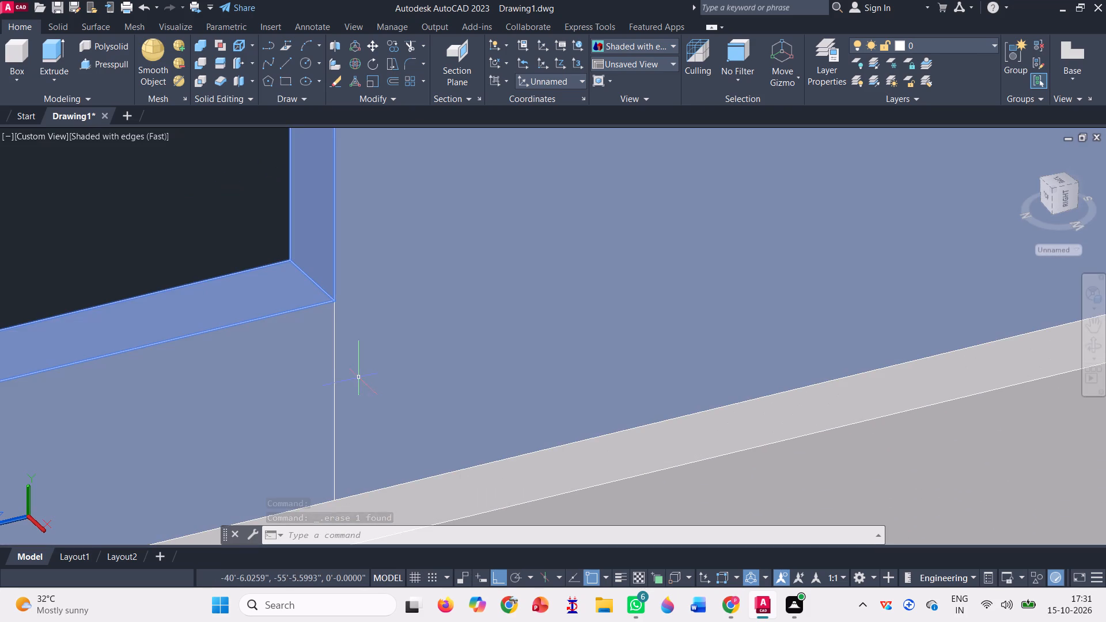
click(335, 374)
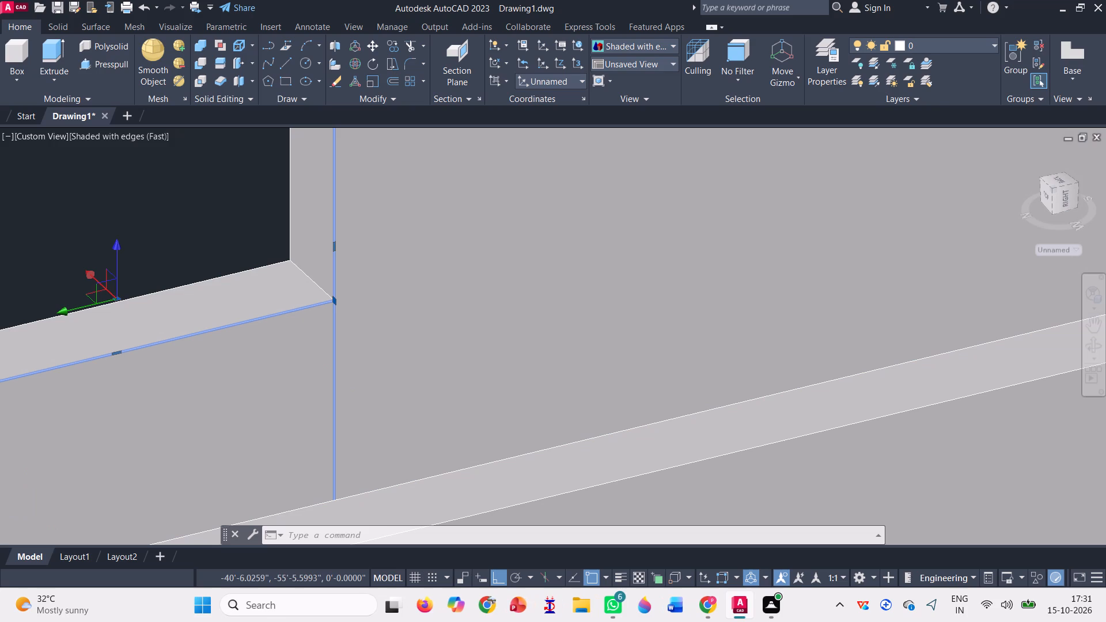
key(Delete)
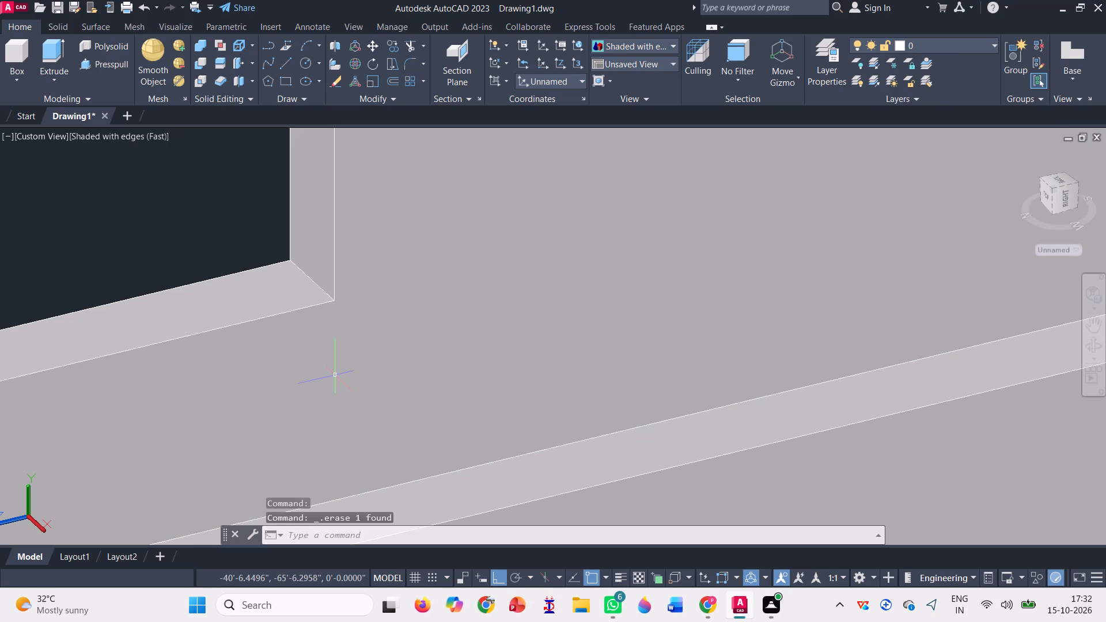
scroll(335, 376, down, 1)
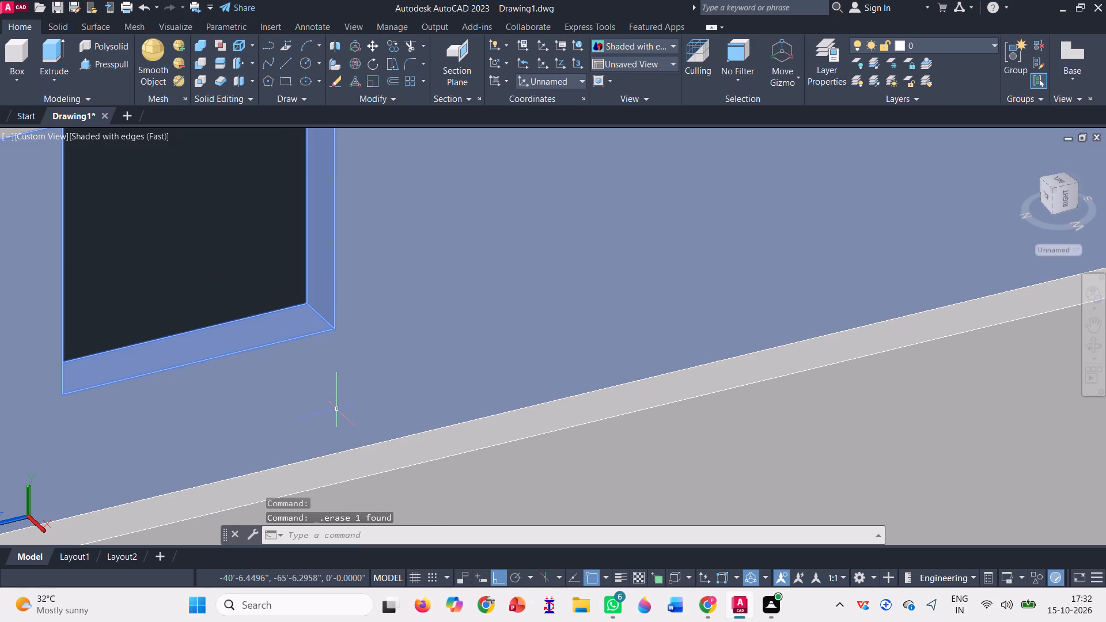
scroll(332, 414, down, 1)
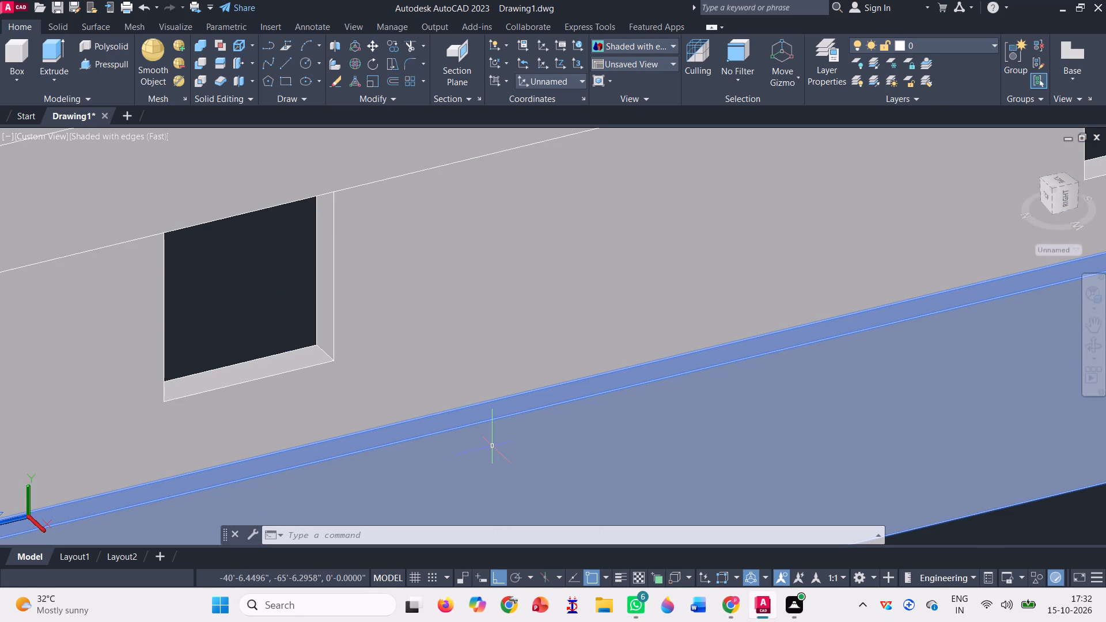
scroll(431, 431, down, 2)
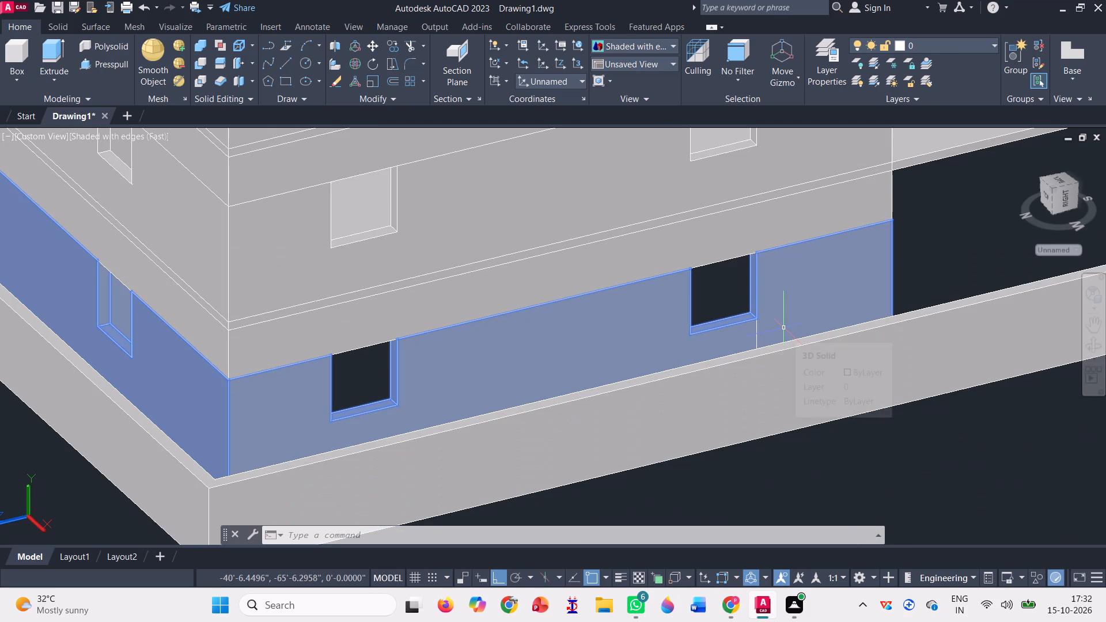
scroll(783, 327, up, 3)
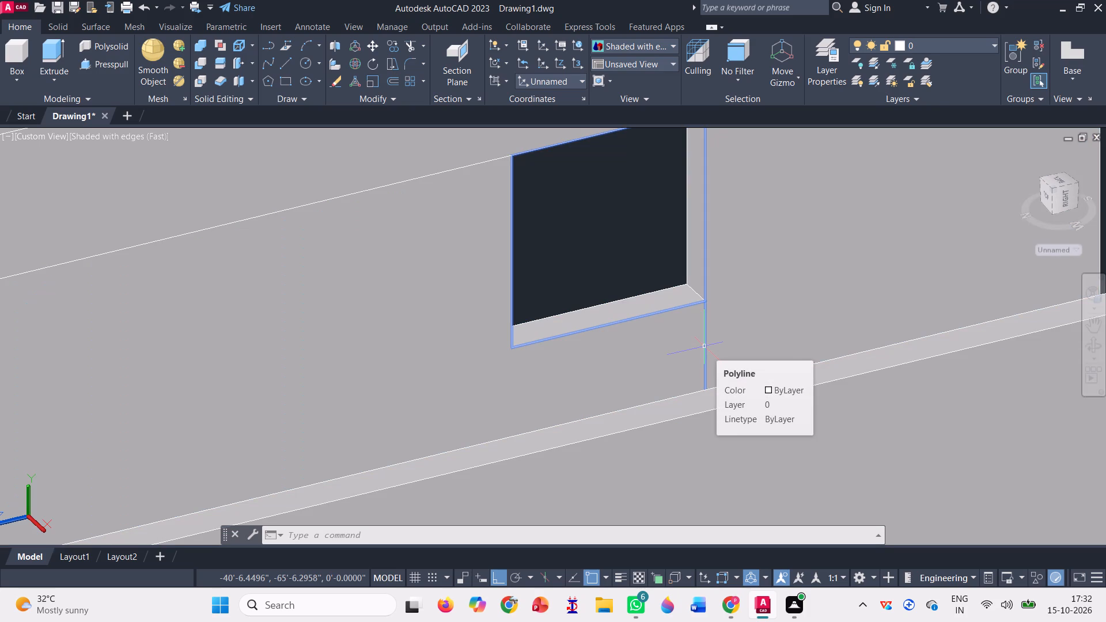
click(704, 346)
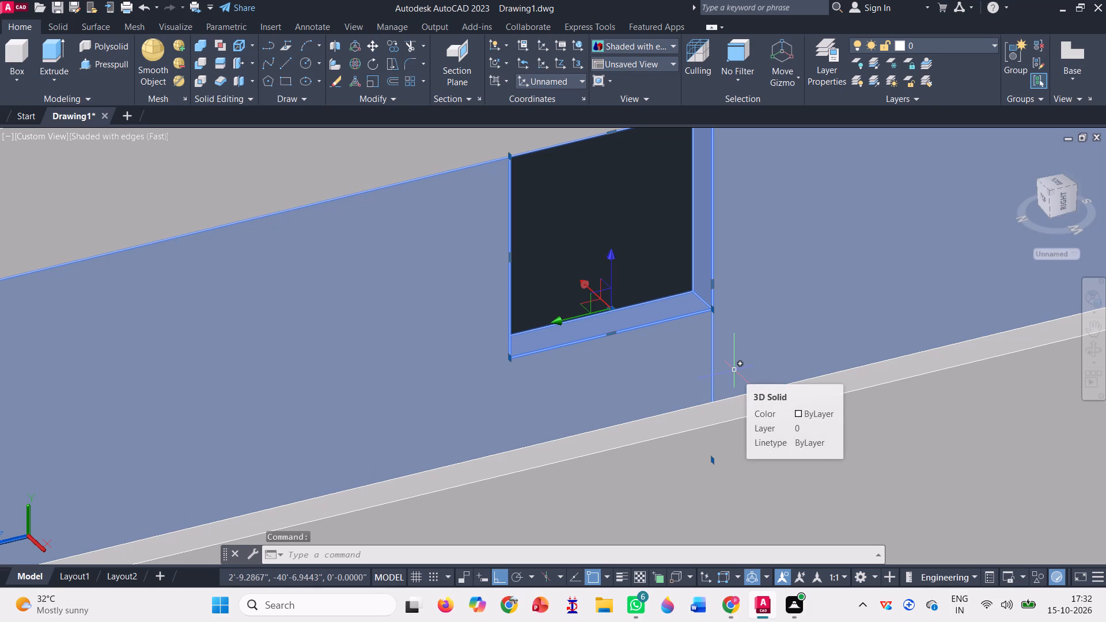
key(Delete)
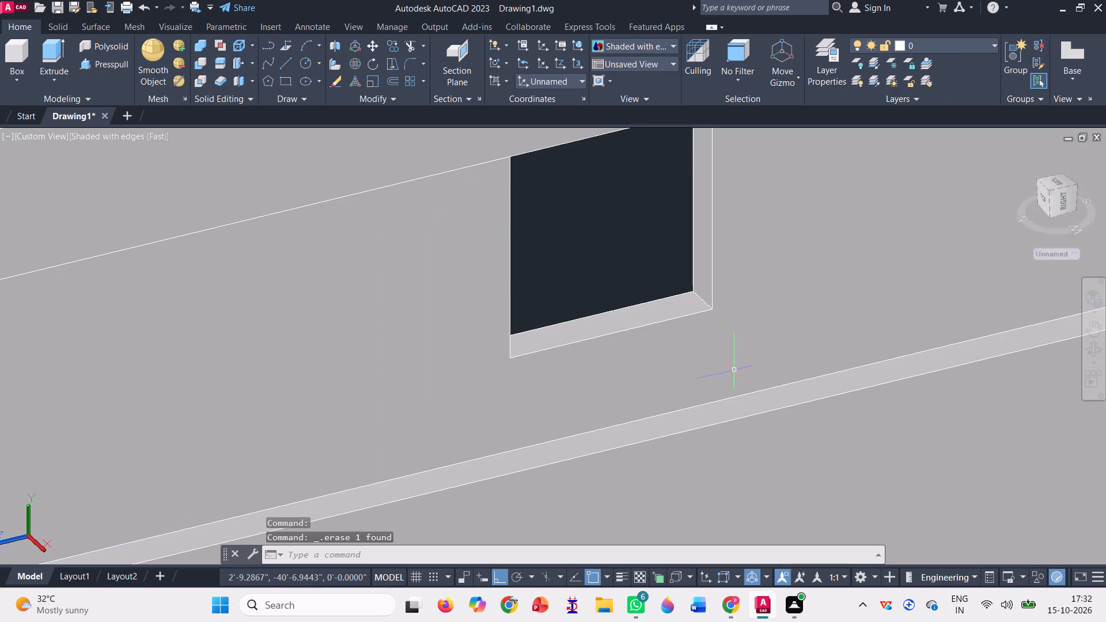
Erase the two overlapping leftover outlines hanging in the ground-storey entrance opening of the balcony facade.
scroll(684, 367, down, 4)
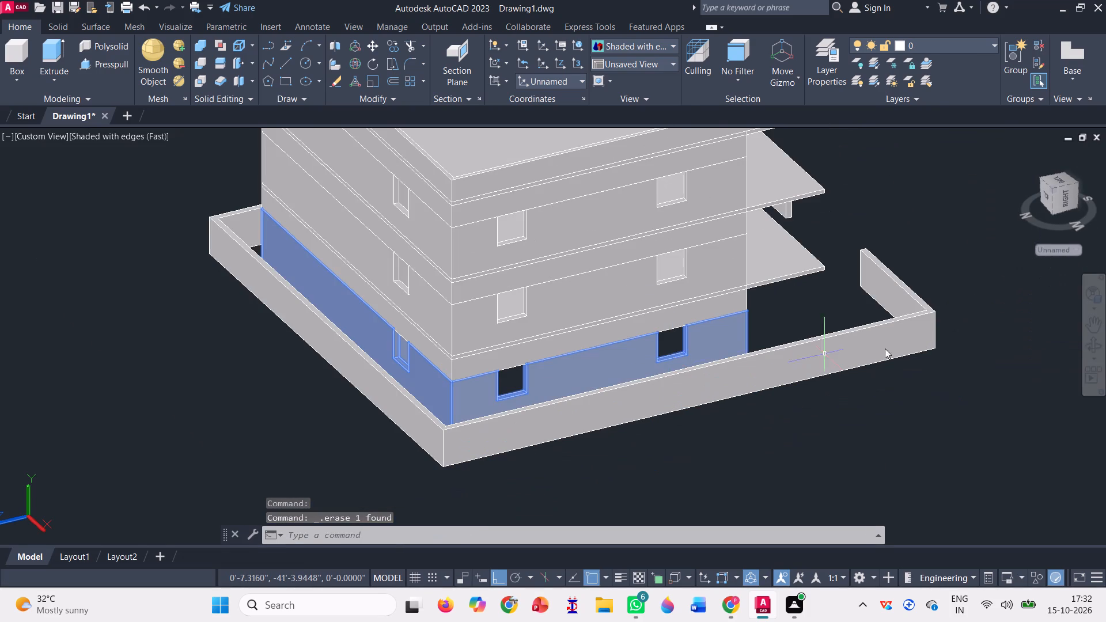
click(1095, 342)
drag(814, 416, 605, 390)
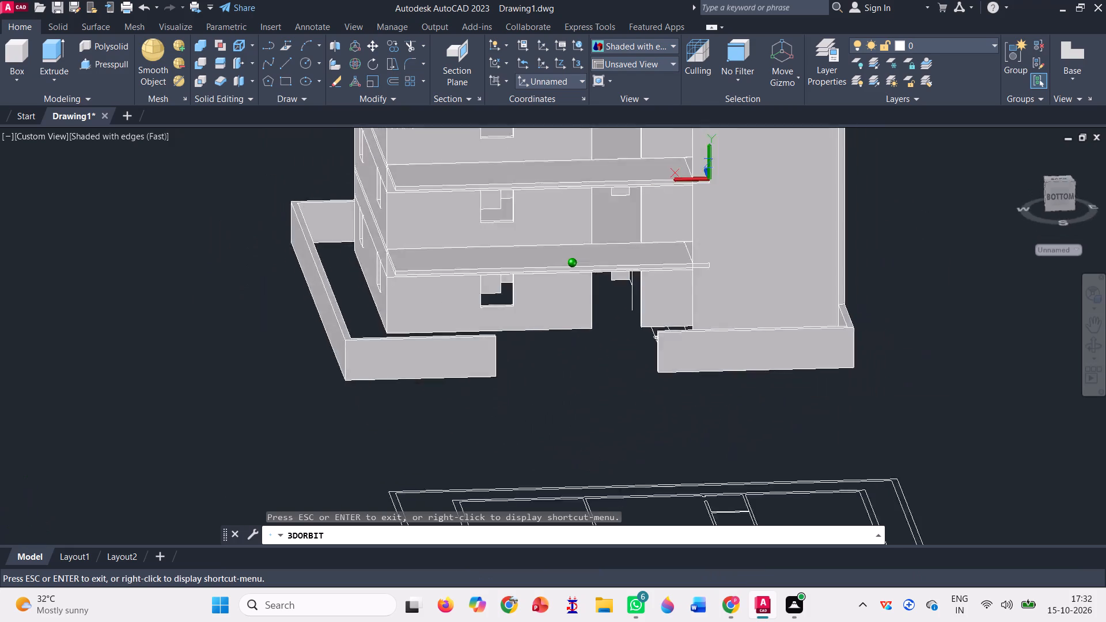
drag(605, 390, 623, 385)
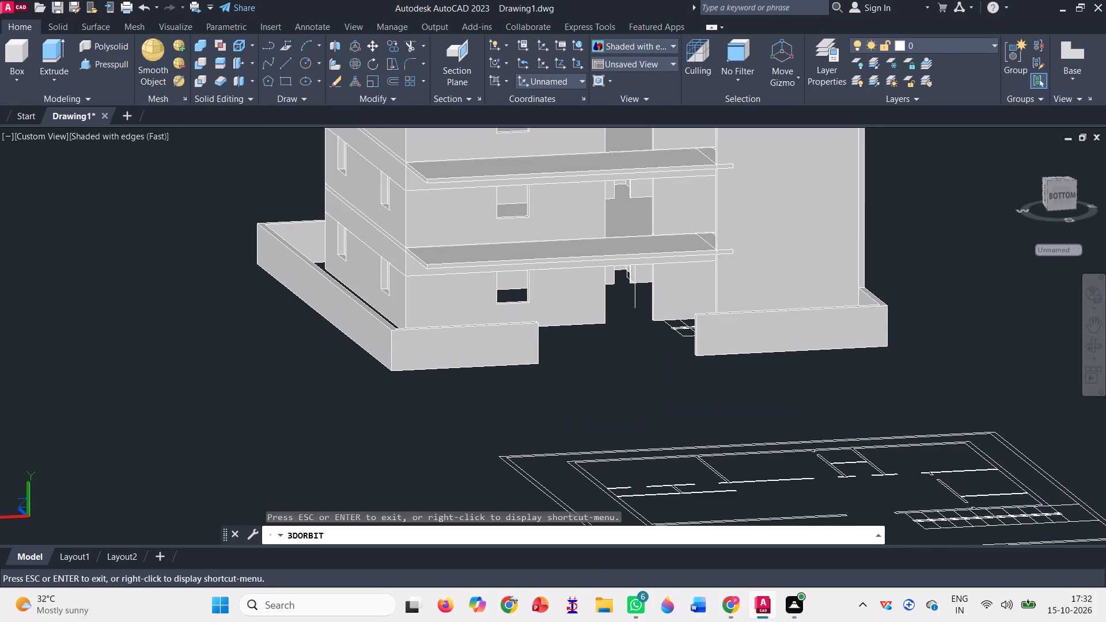
scroll(645, 285, up, 6)
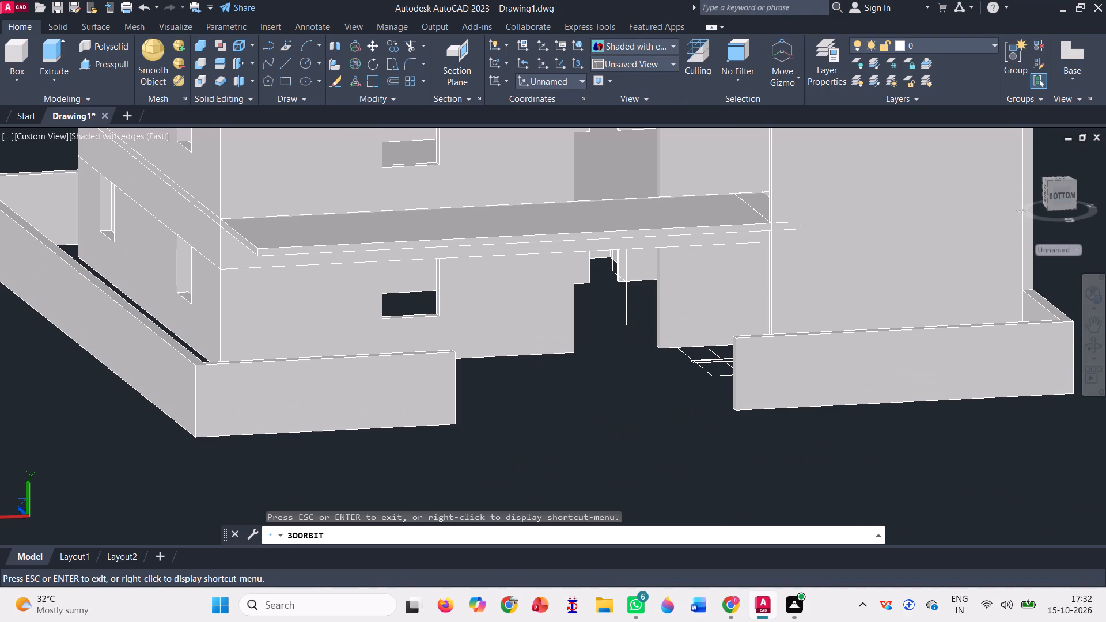
key(Escape)
click(627, 301)
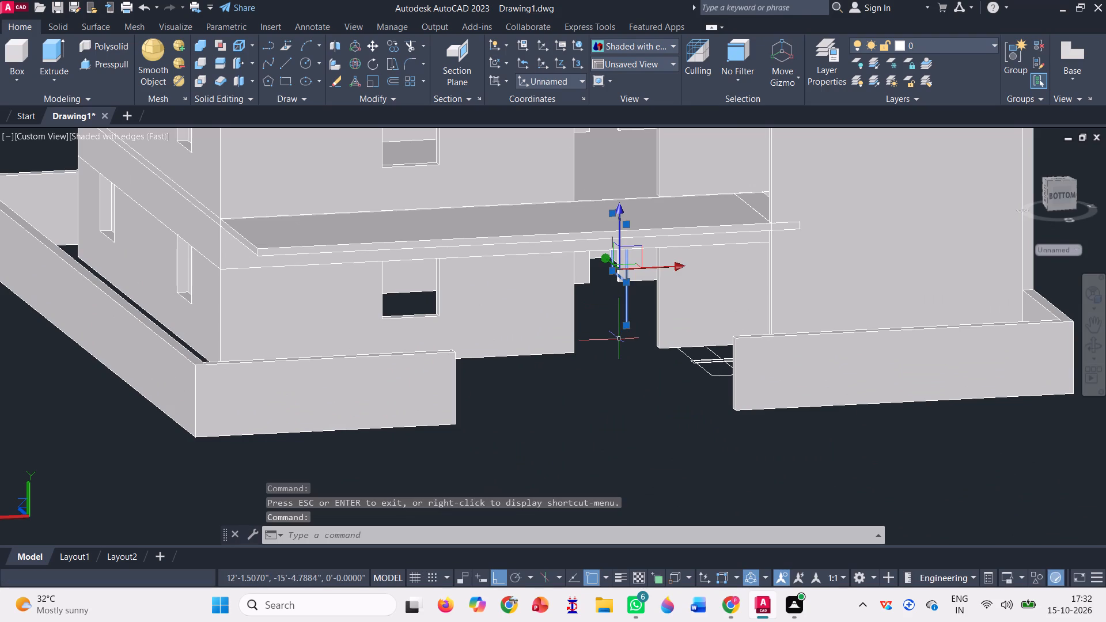
key(Delete)
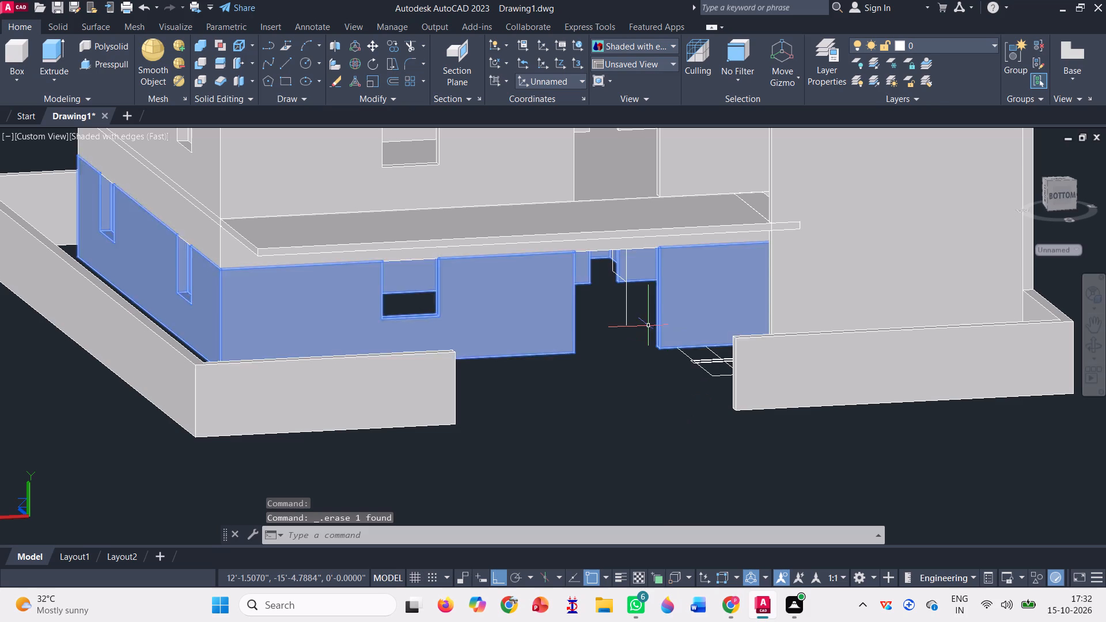
click(629, 324)
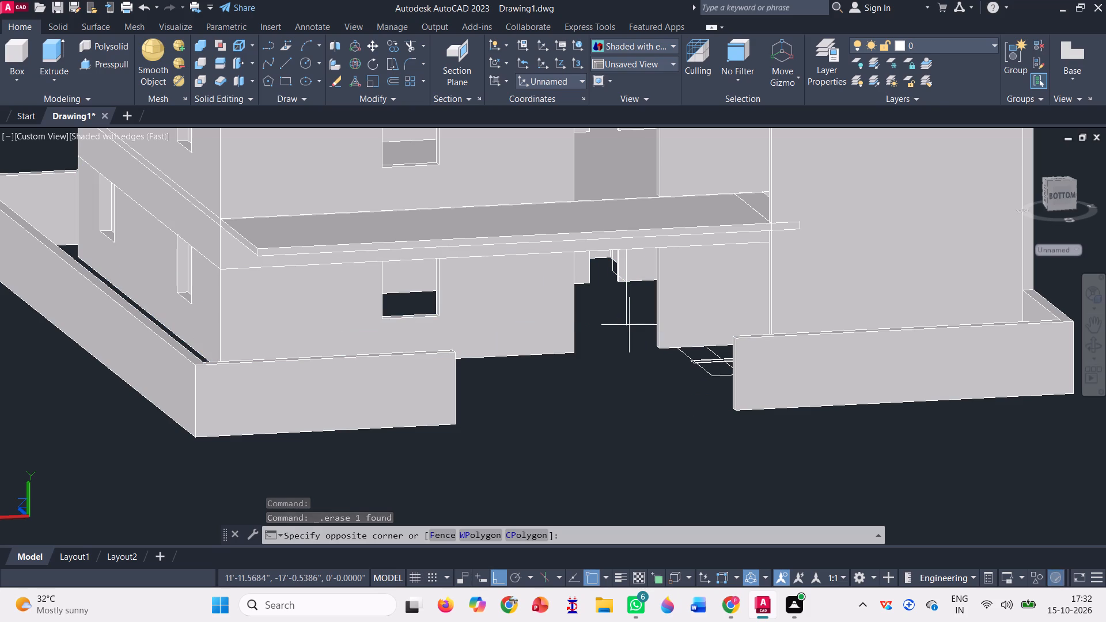
click(620, 302)
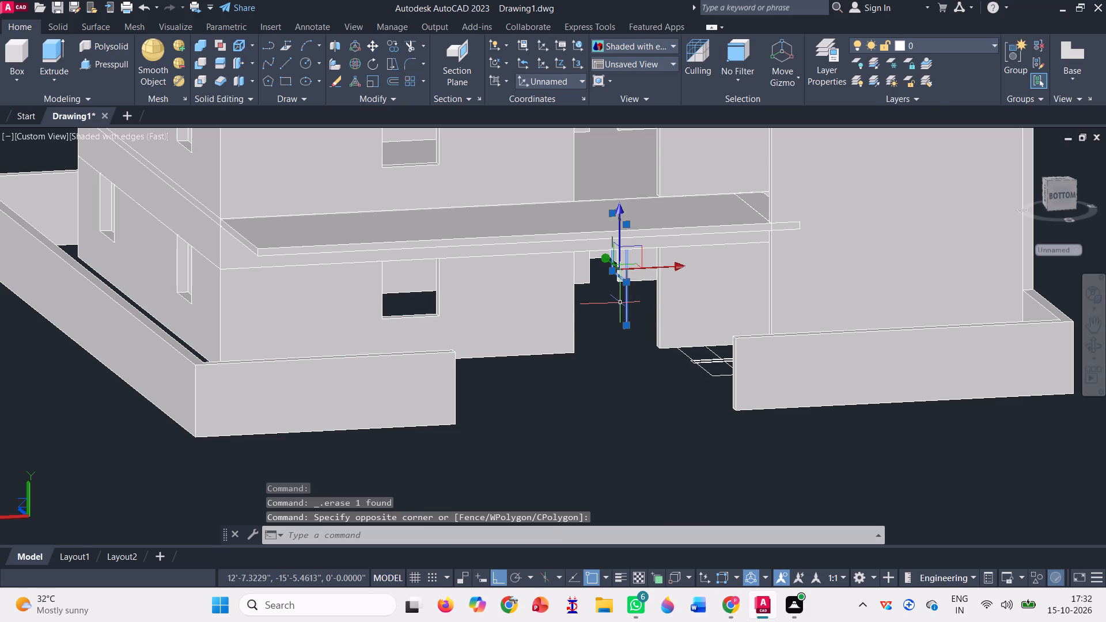
key(Delete)
key(Delete)
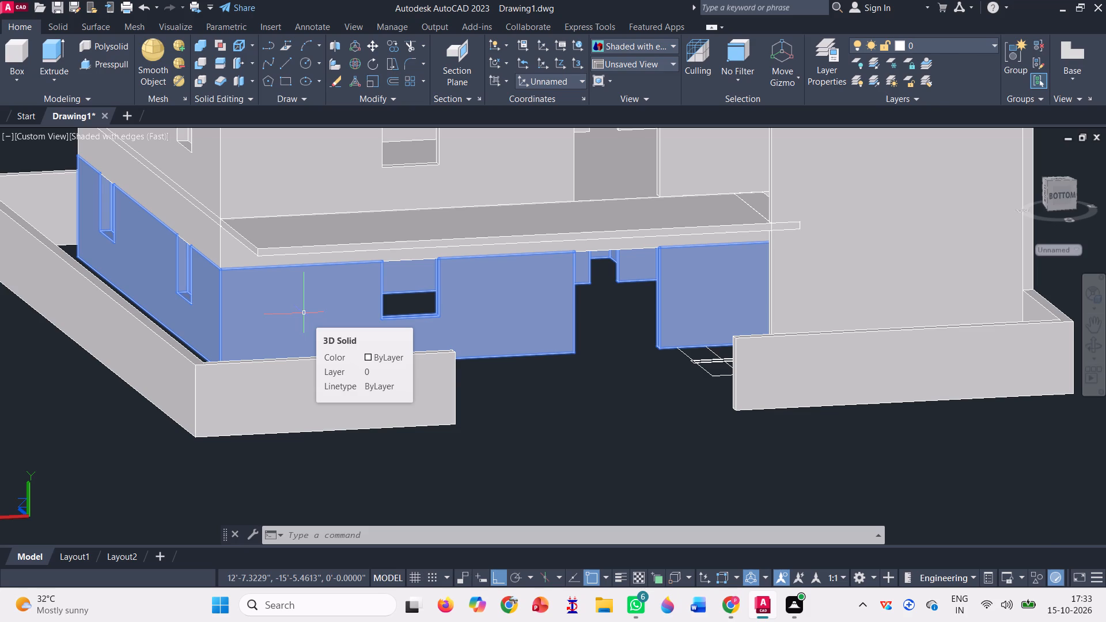
Erase the two overlapping leftover outlines on the interior wall of the small ground-storey room between the larger rear rooms.
scroll(208, 405, down, 1)
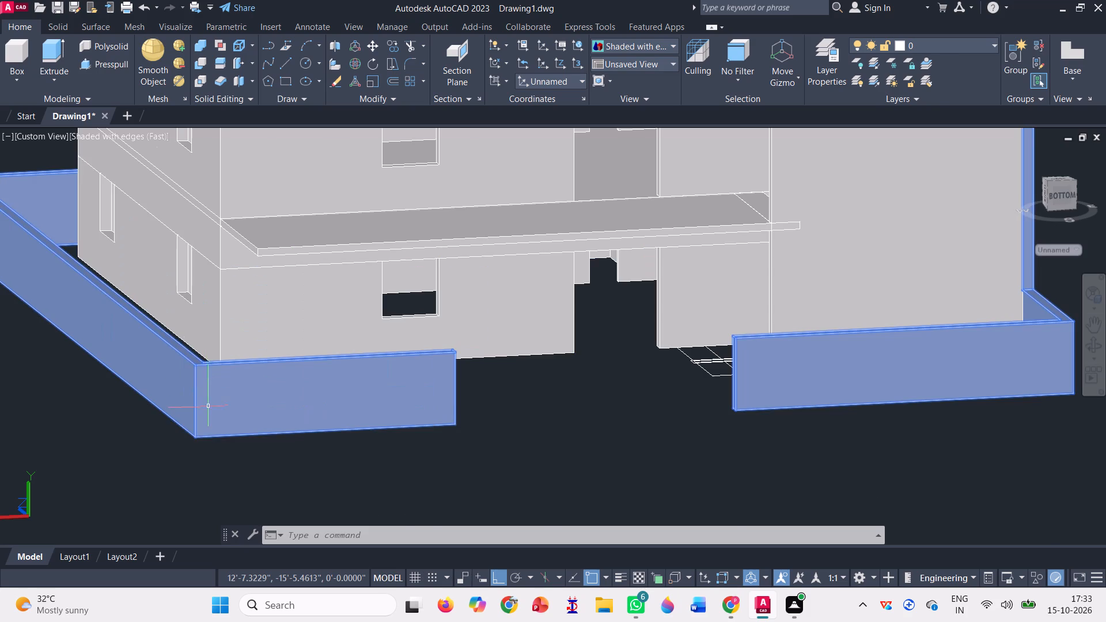
scroll(565, 399, down, 1)
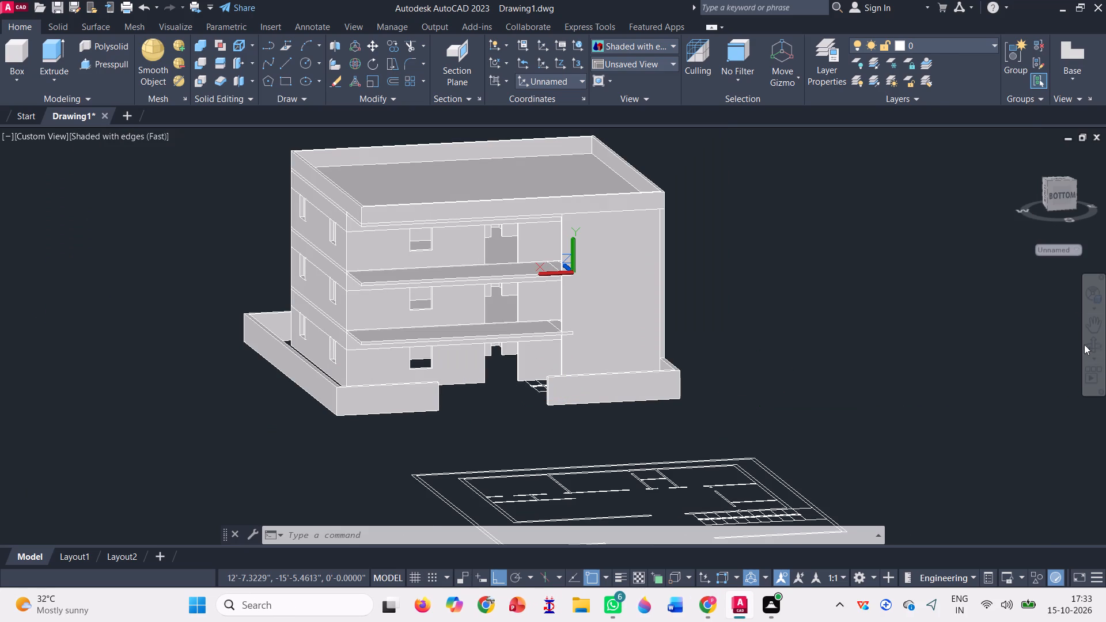
click(1083, 343)
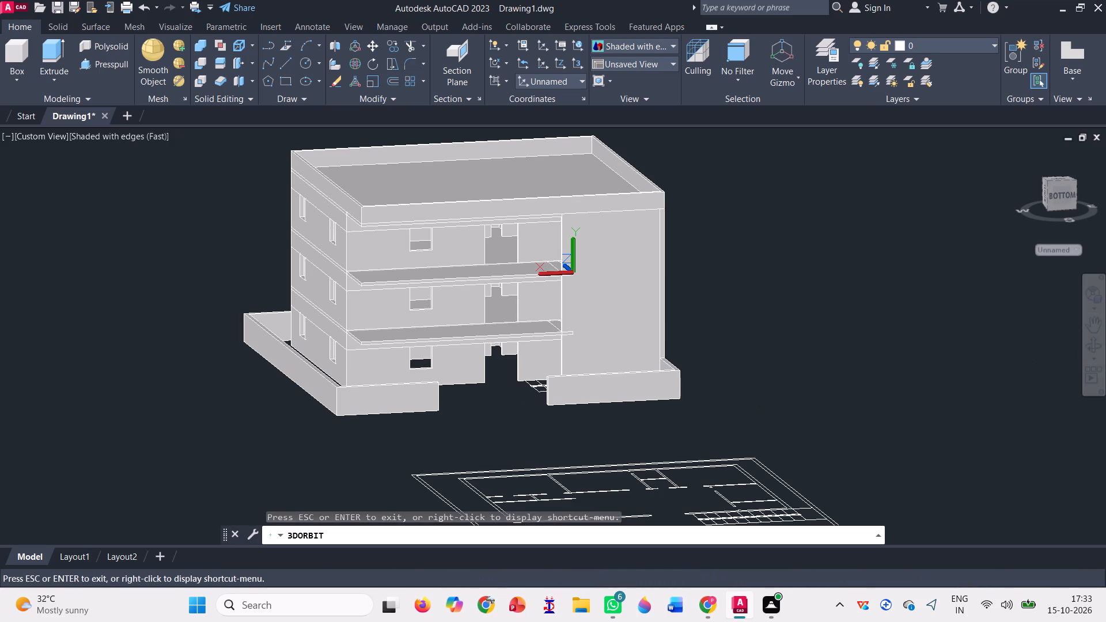
drag(362, 445, 399, 421)
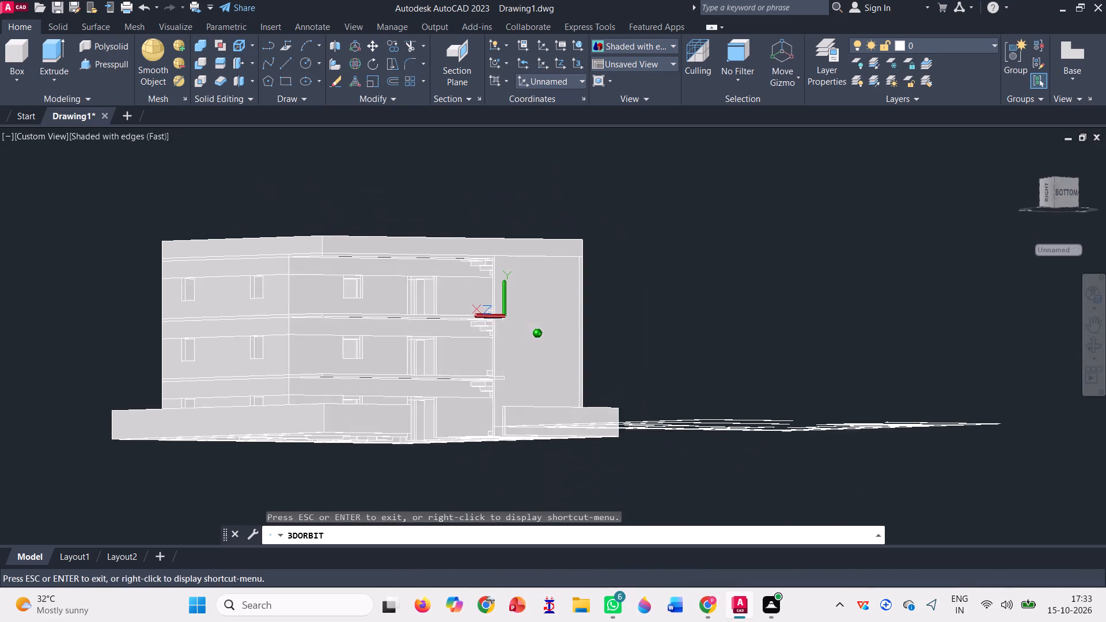
drag(399, 421, 284, 415)
drag(799, 484, 696, 441)
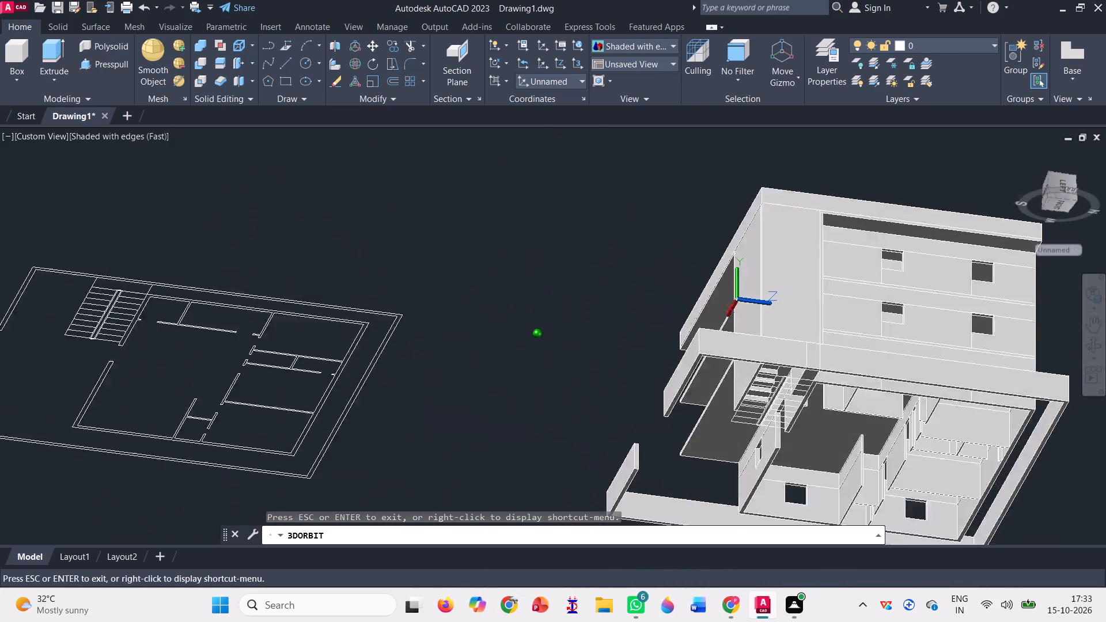
drag(696, 441, 656, 447)
drag(1007, 469, 926, 425)
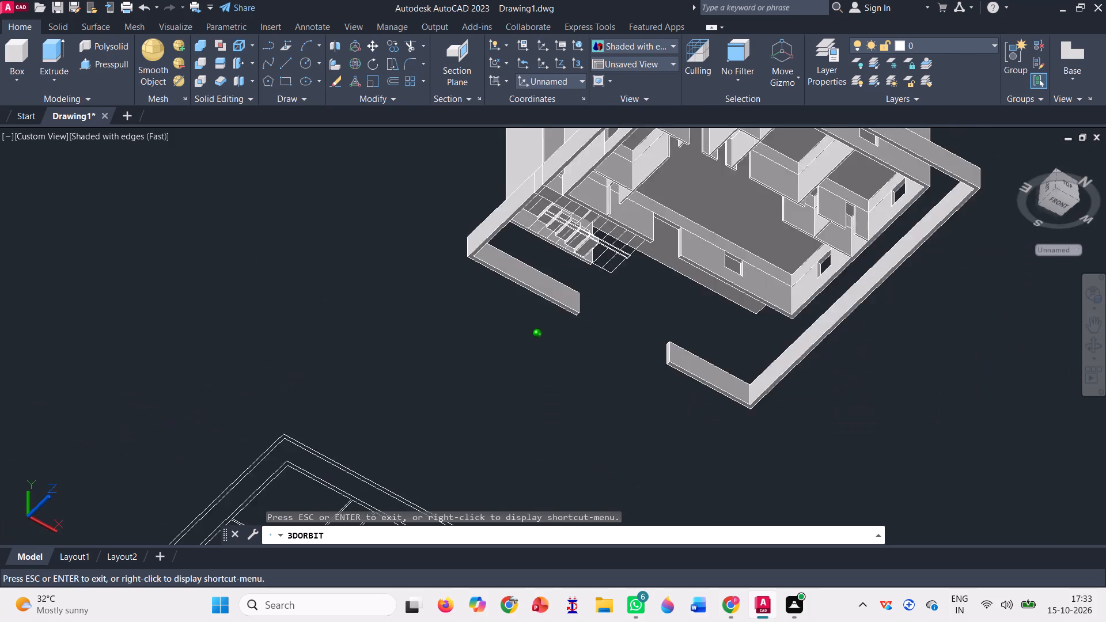
drag(926, 425, 905, 451)
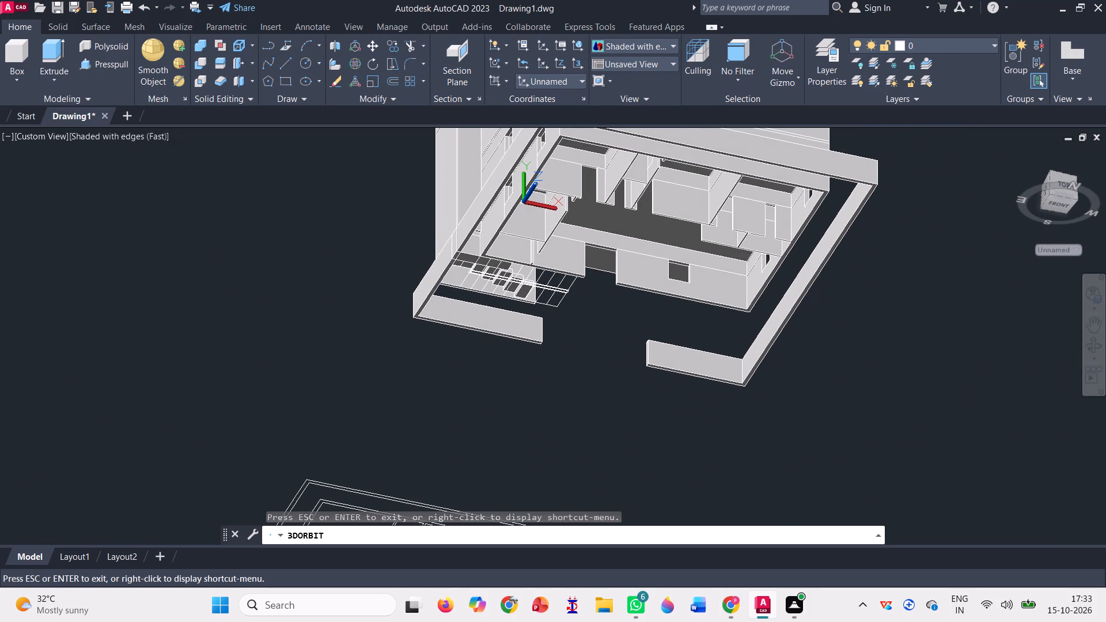
scroll(649, 166, up, 3)
scroll(709, 483, down, 2)
scroll(694, 151, up, 2)
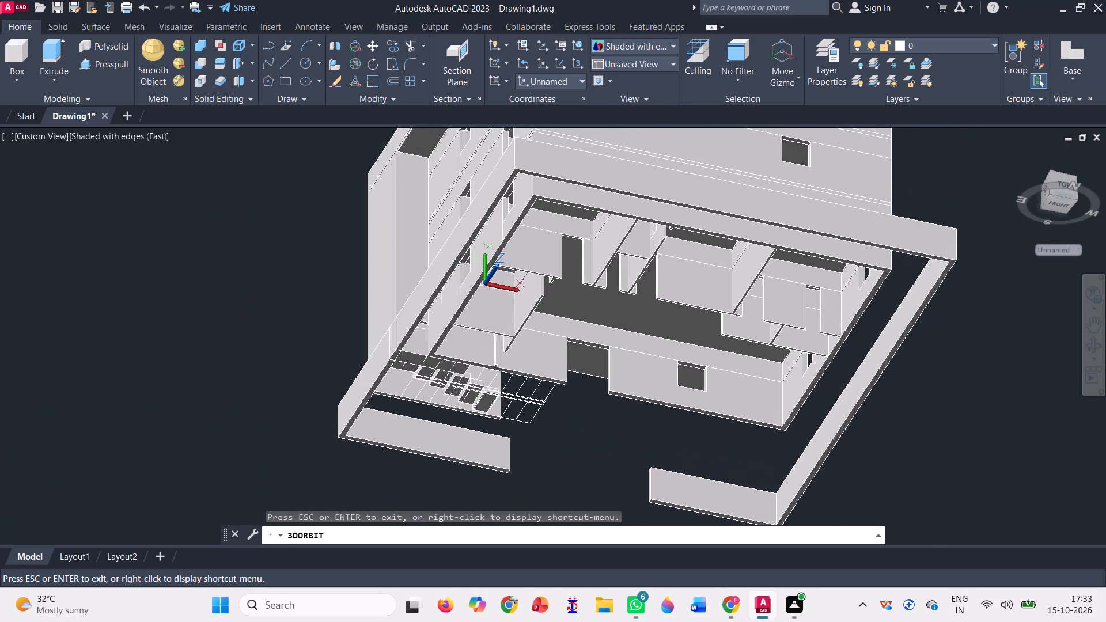
scroll(694, 151, up, 5)
scroll(646, 214, up, 3)
key(Escape)
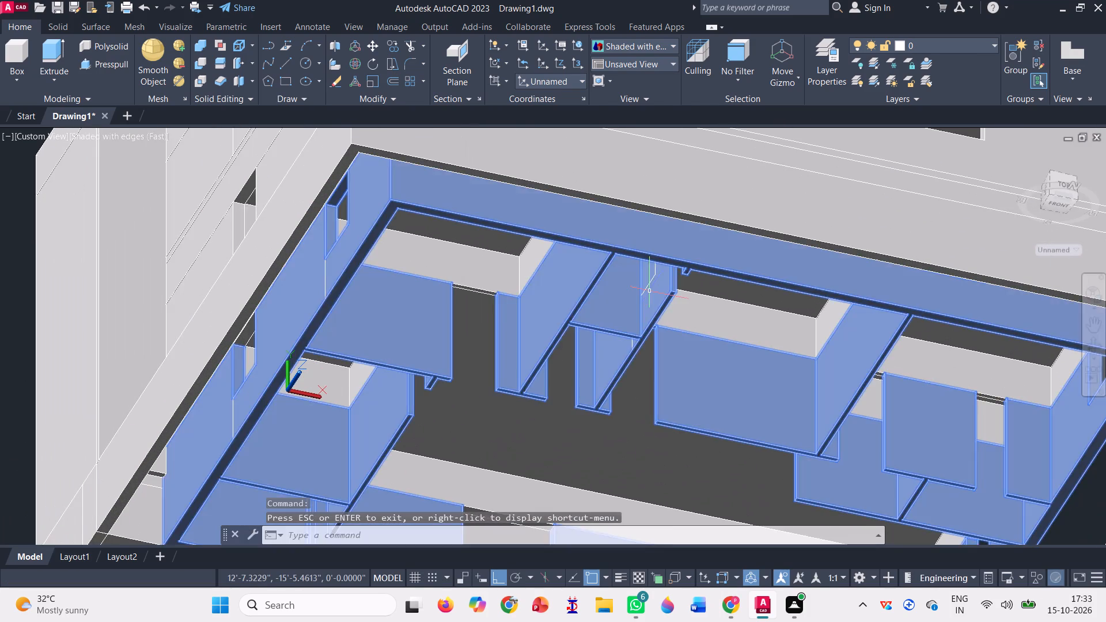
scroll(635, 281, up, 2)
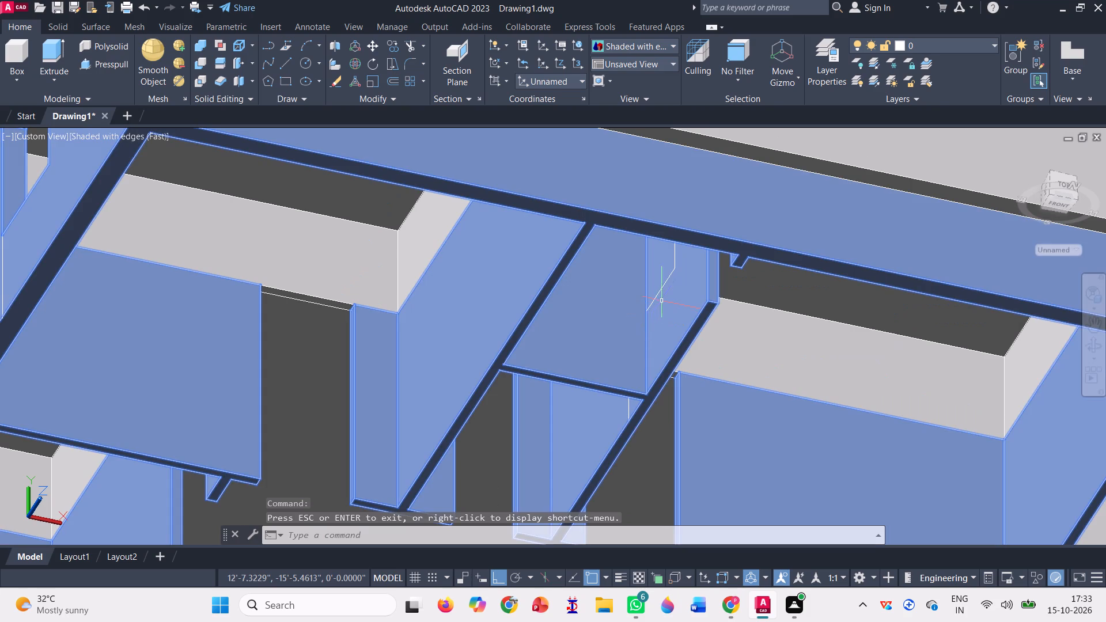
click(660, 287)
key(Delete)
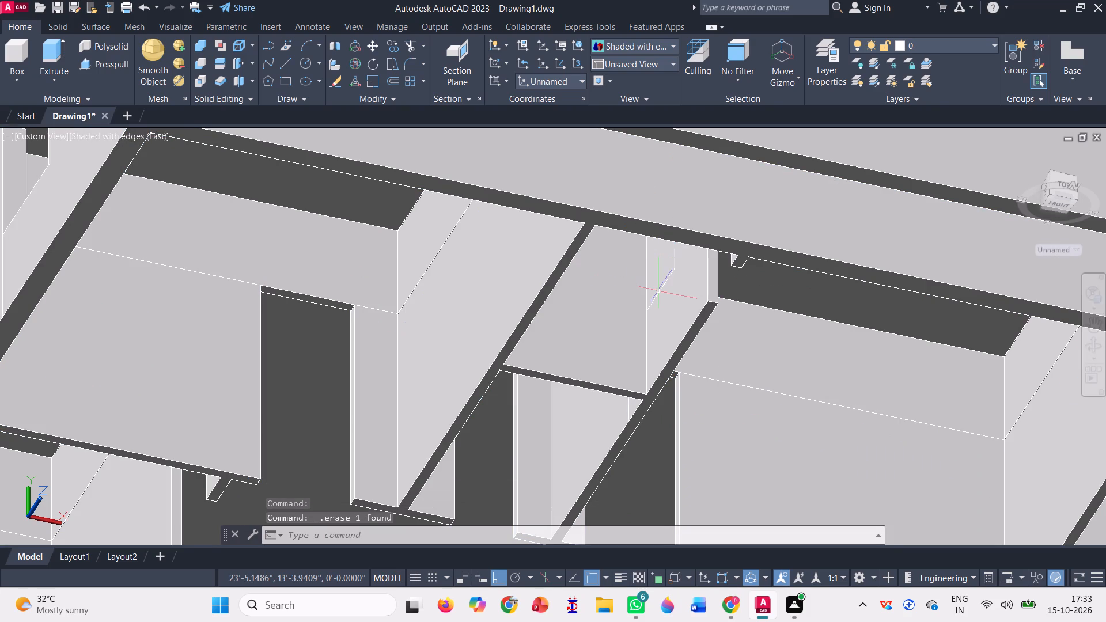
click(658, 289)
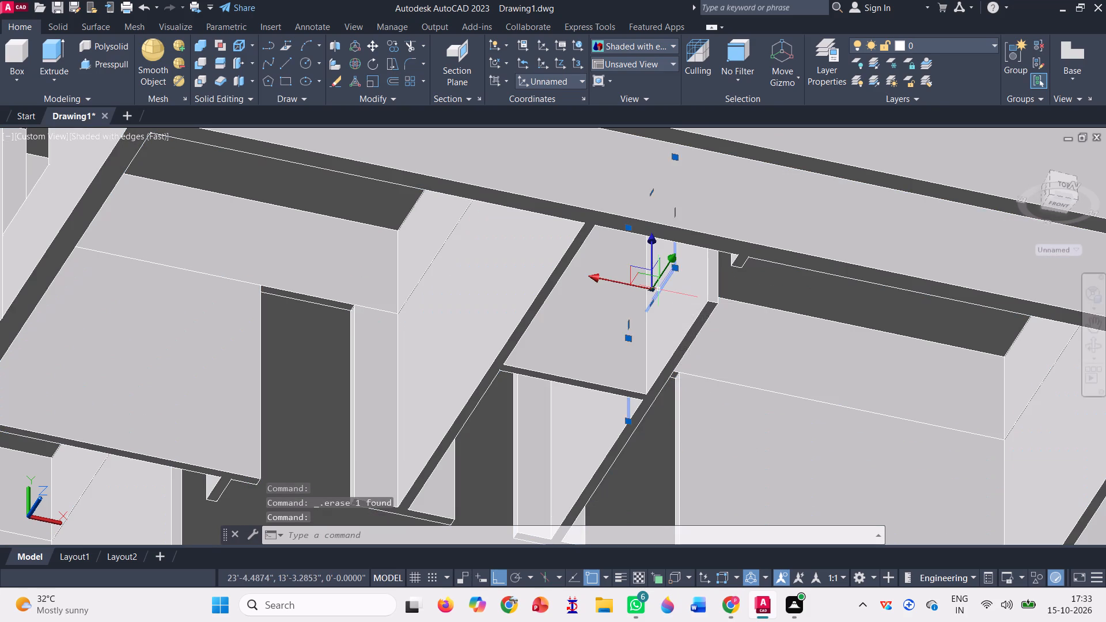
key(Delete)
Examine the whole building from outside, orbiting round to the balcony facade and checking its window and entrance openings.
scroll(658, 289, down, 5)
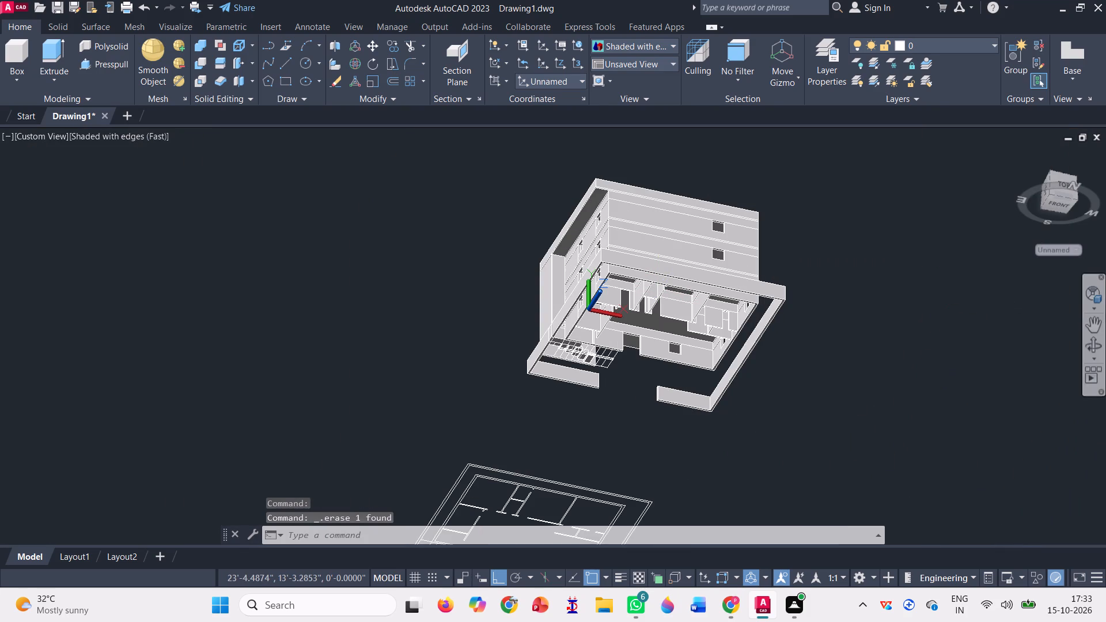
click(1093, 338)
drag(805, 346, 787, 352)
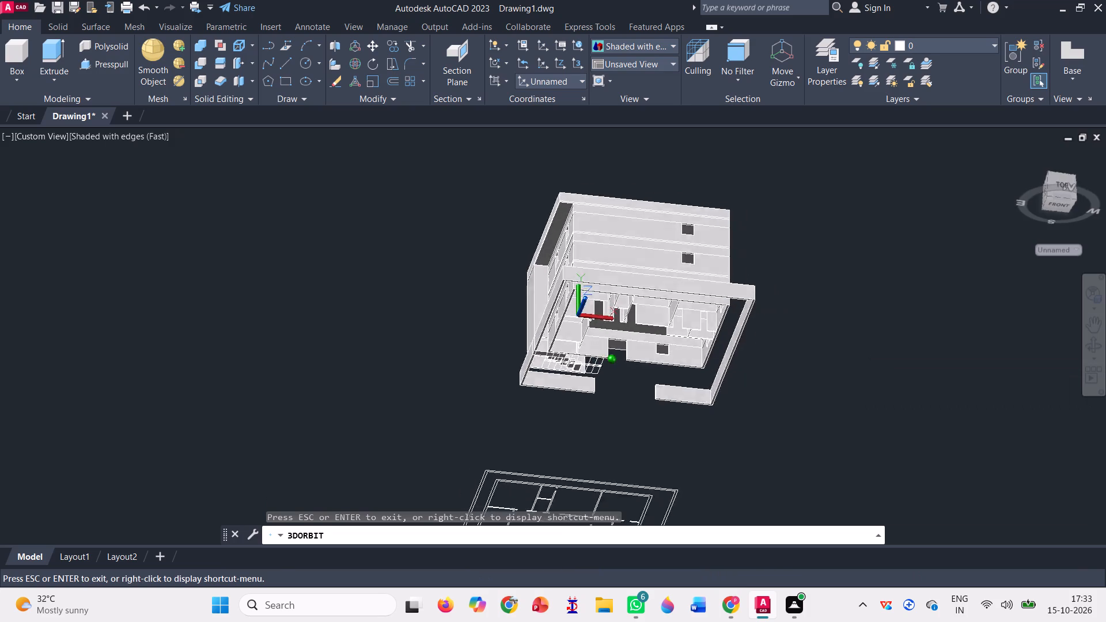
drag(787, 352, 478, 425)
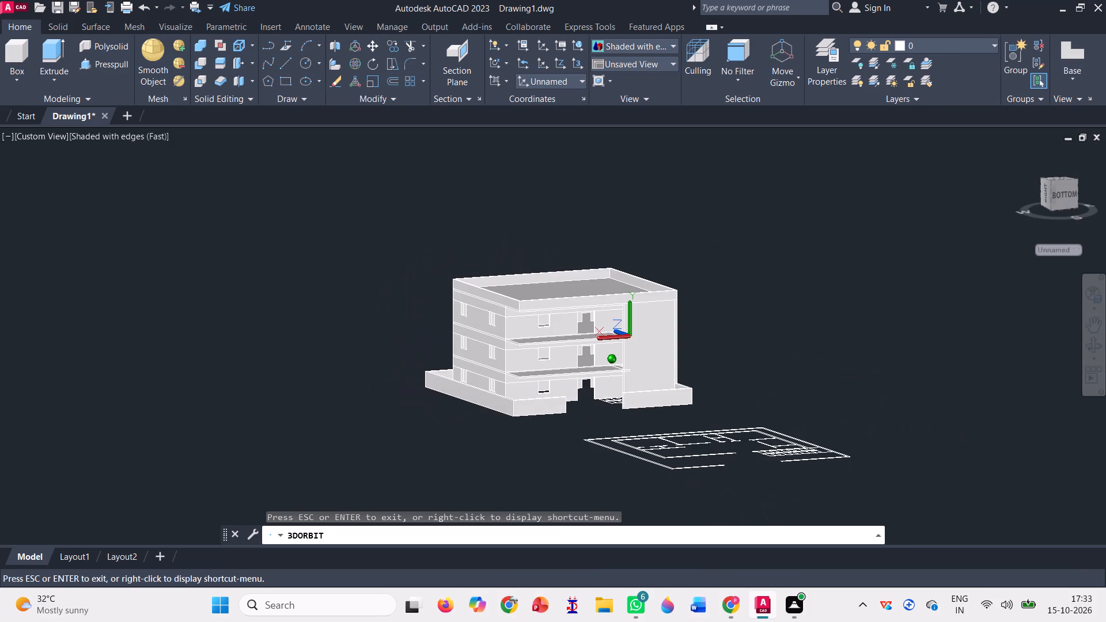
drag(478, 425, 426, 427)
scroll(700, 340, up, 3)
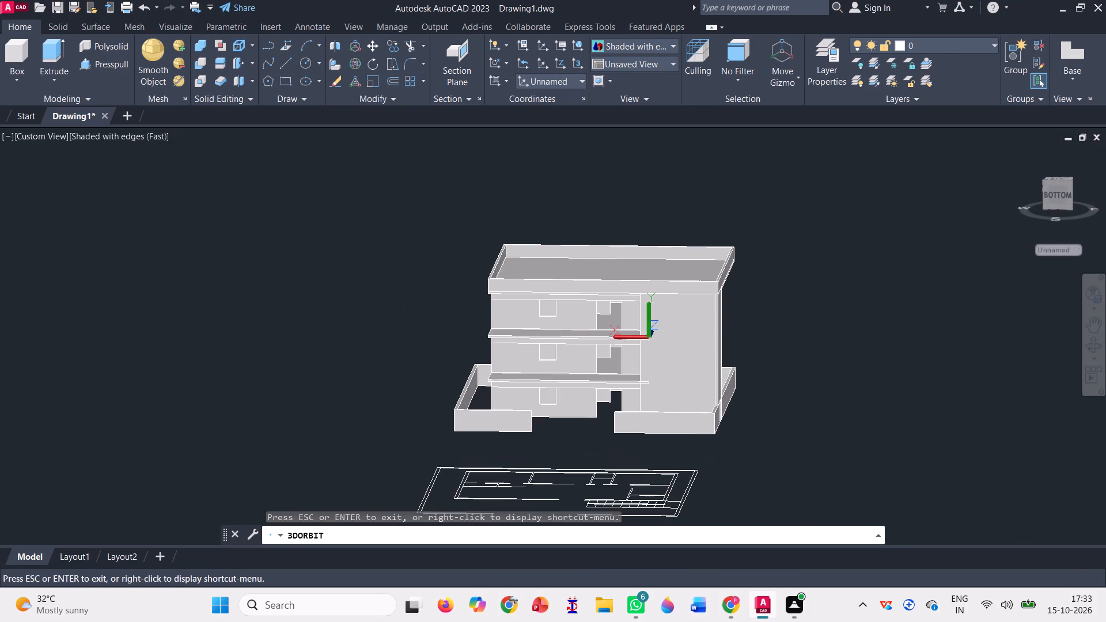
scroll(684, 281, up, 4)
scroll(638, 359, down, 2)
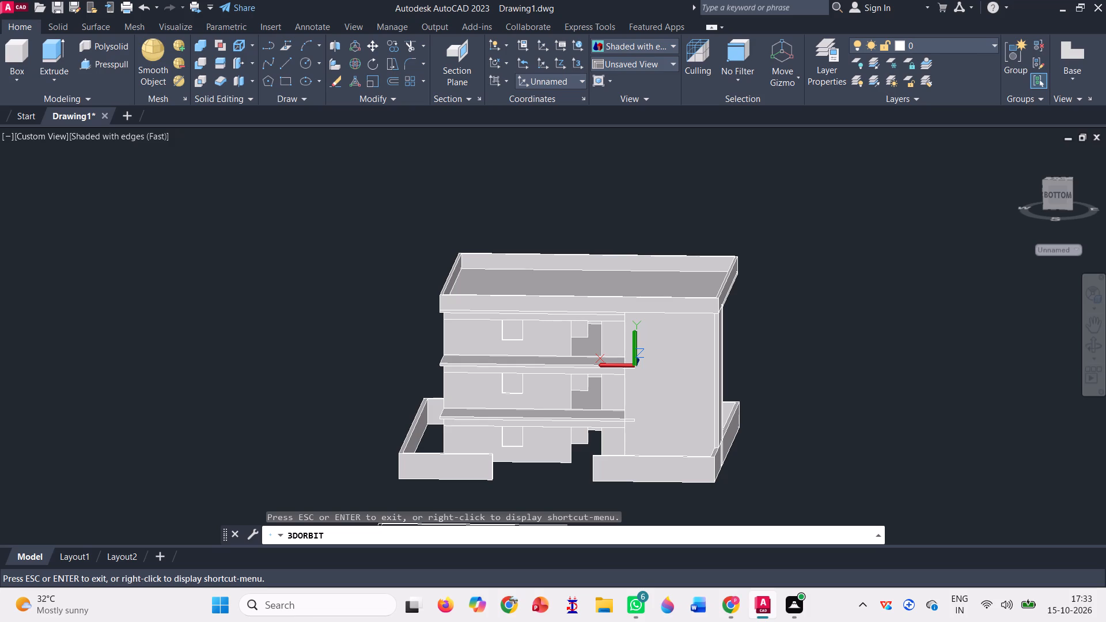
scroll(501, 472, up, 1)
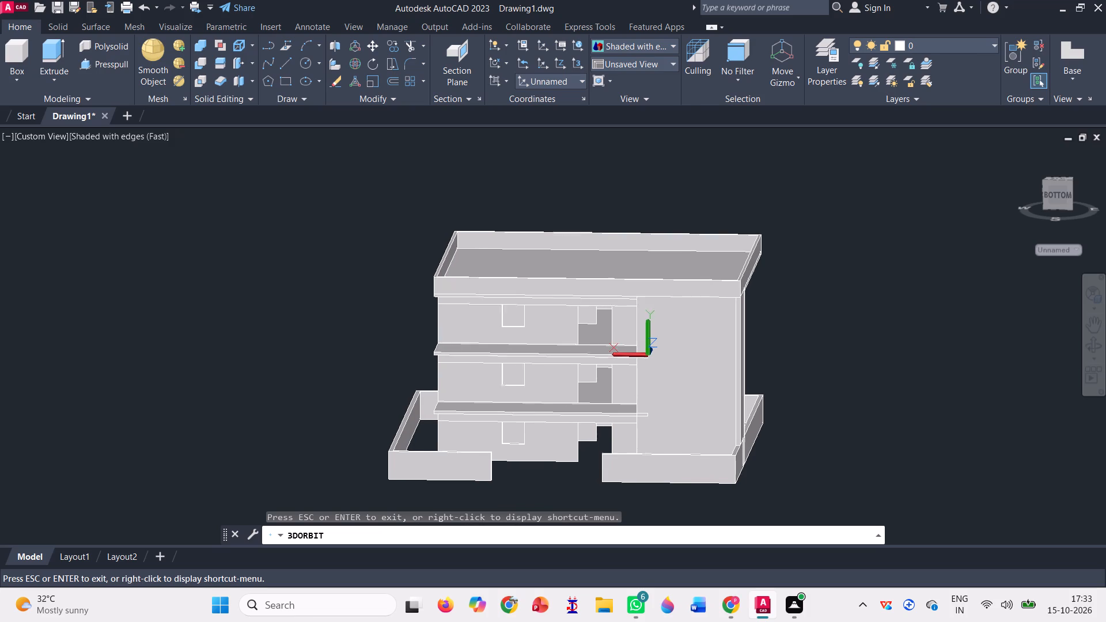
scroll(501, 472, up, 1)
key(Escape)
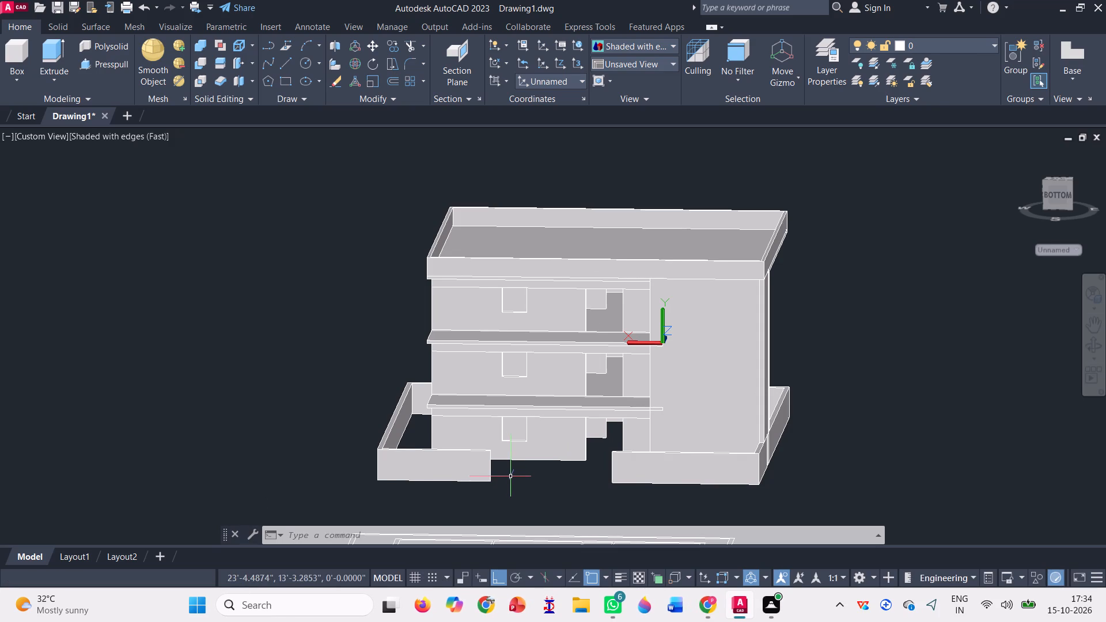
scroll(471, 369, down, 1)
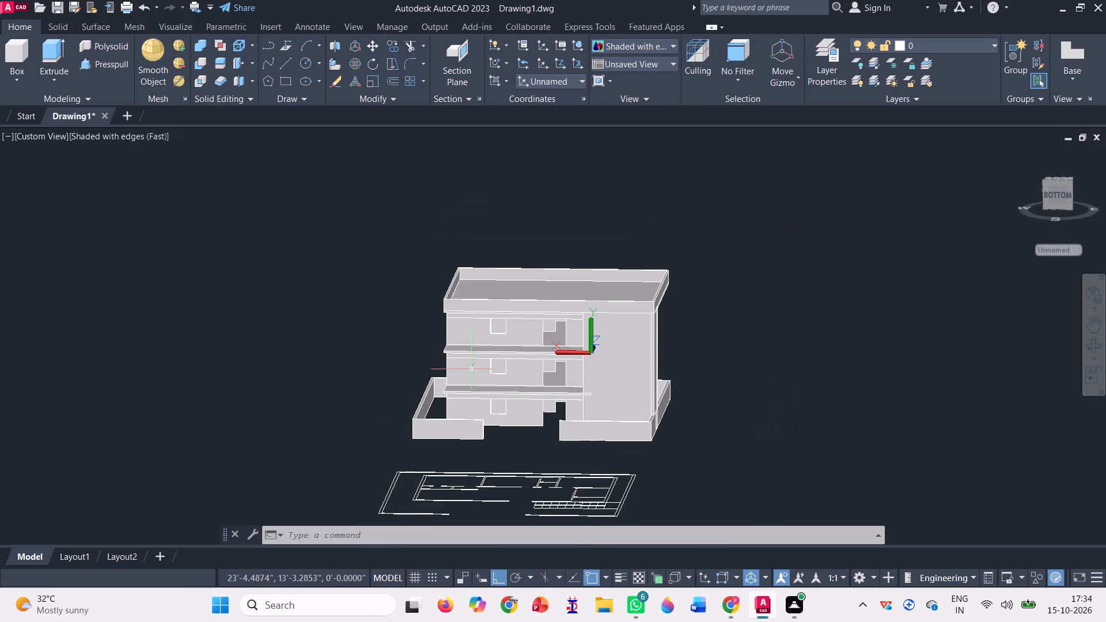
scroll(497, 384, up, 2)
scroll(509, 441, up, 2)
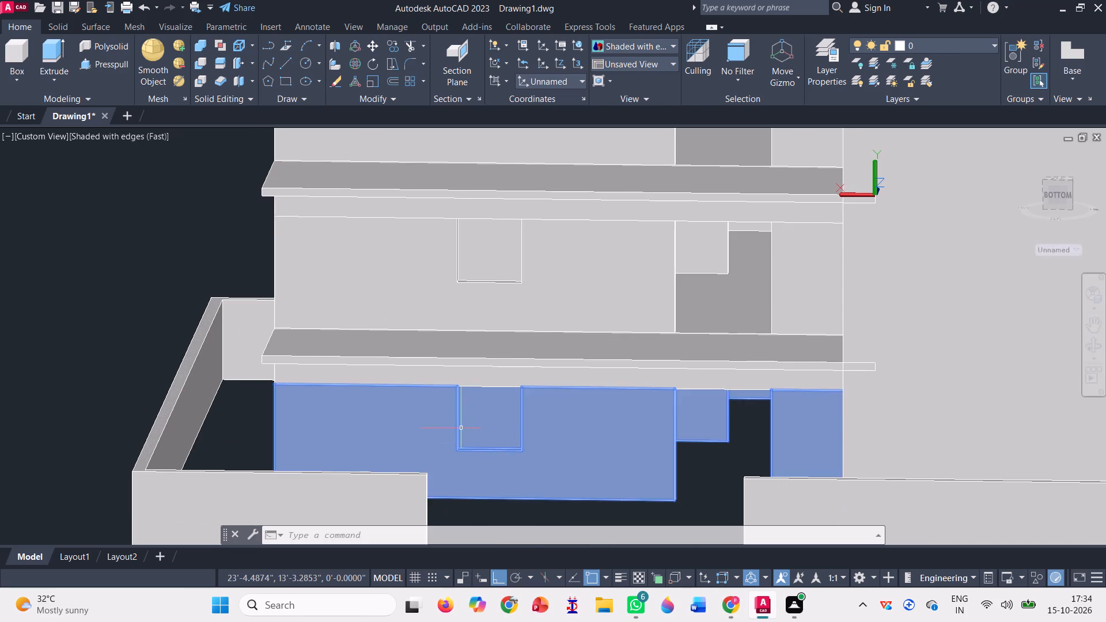
scroll(454, 419, down, 2)
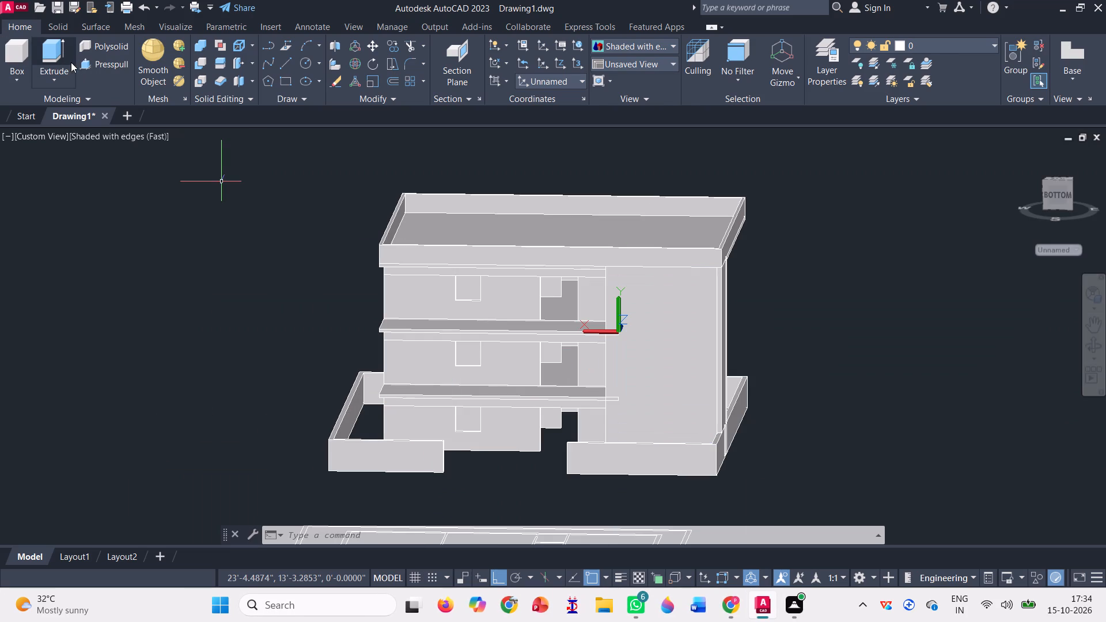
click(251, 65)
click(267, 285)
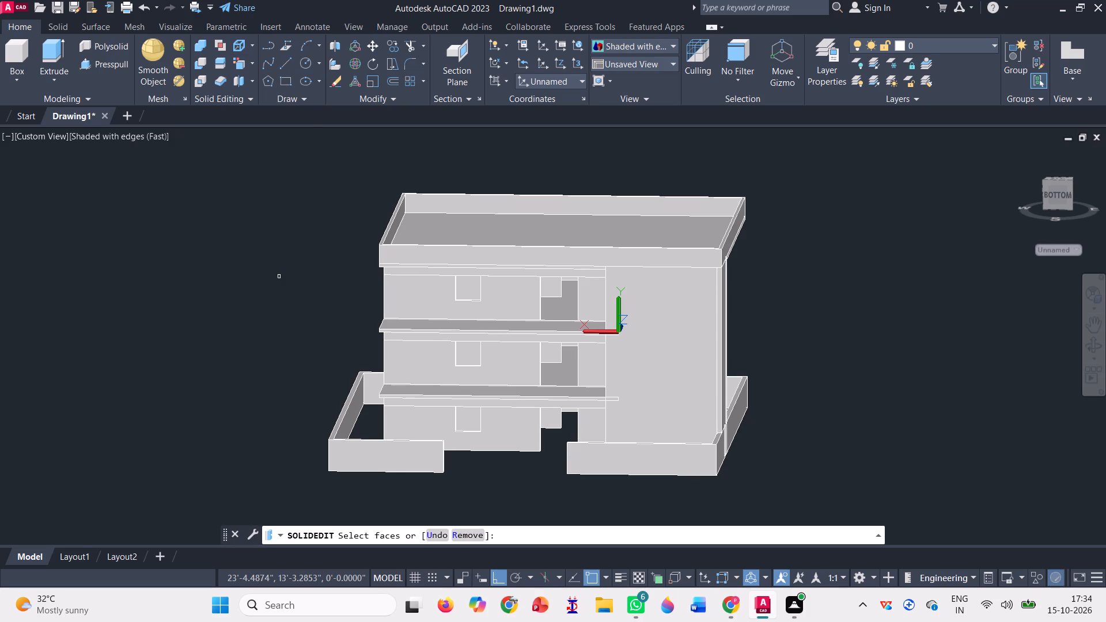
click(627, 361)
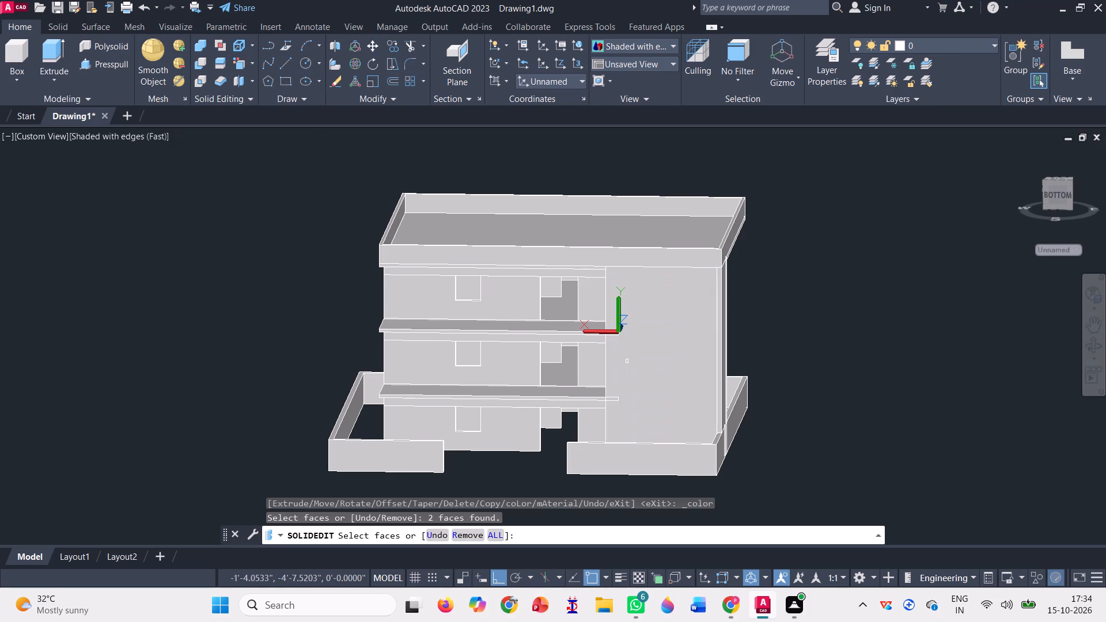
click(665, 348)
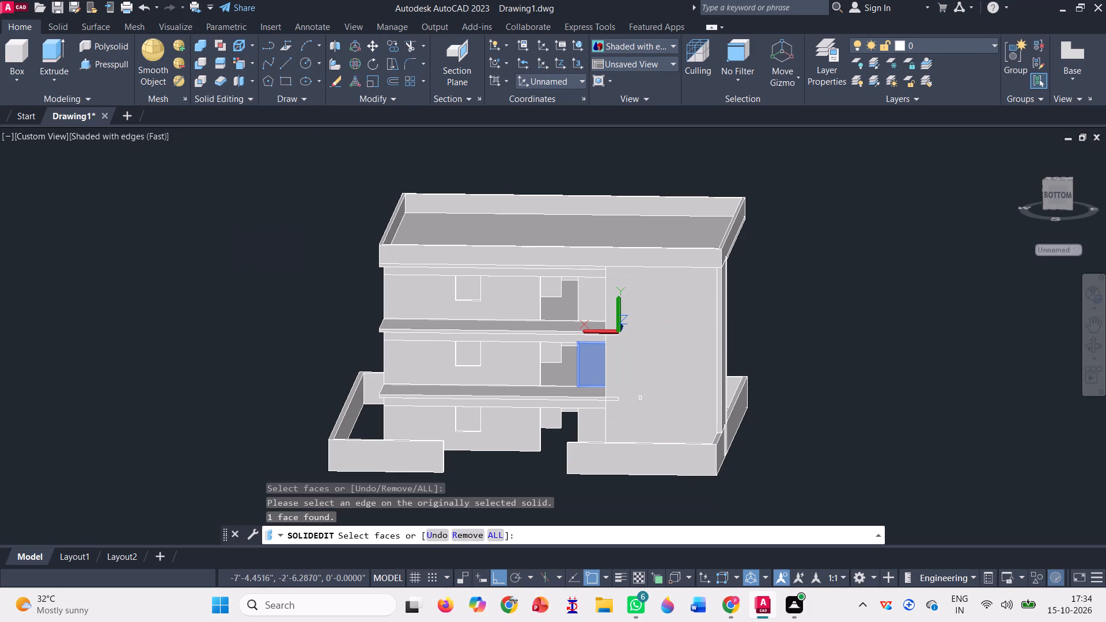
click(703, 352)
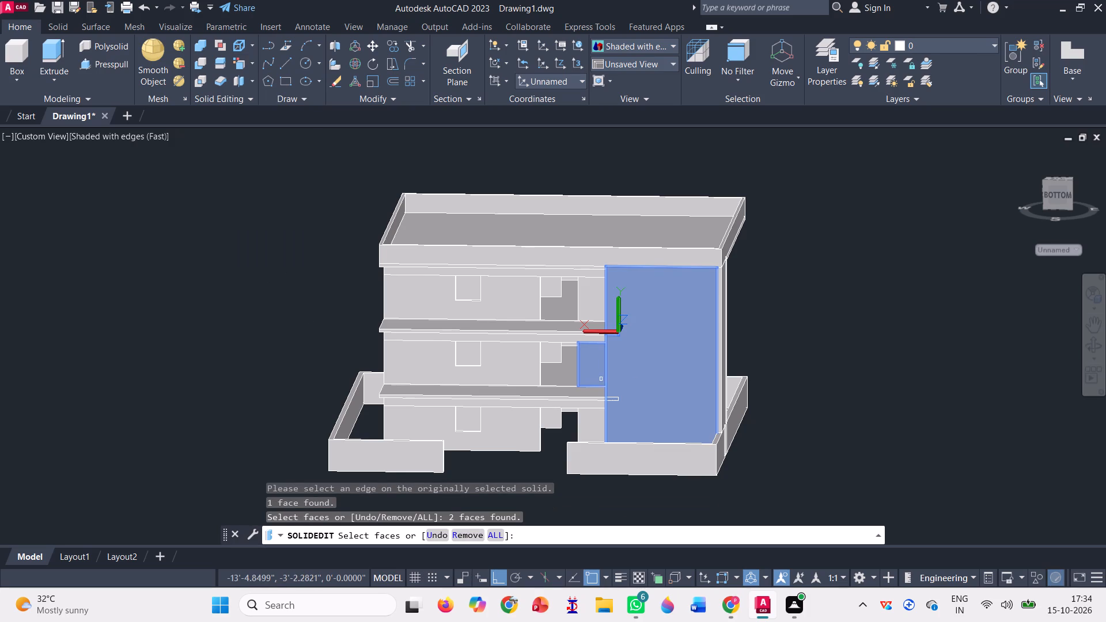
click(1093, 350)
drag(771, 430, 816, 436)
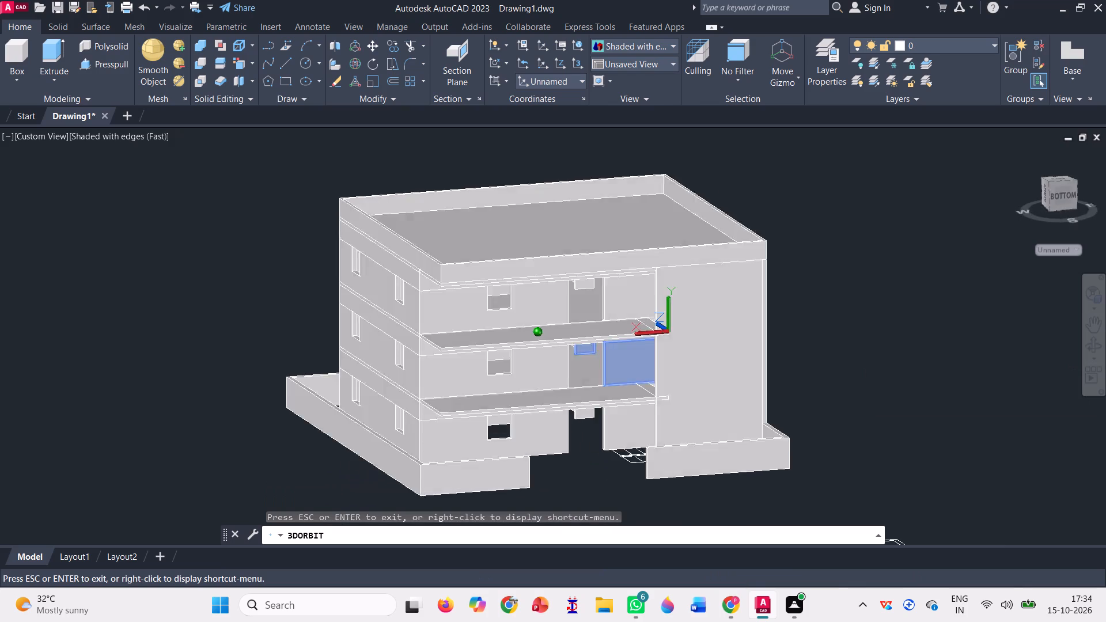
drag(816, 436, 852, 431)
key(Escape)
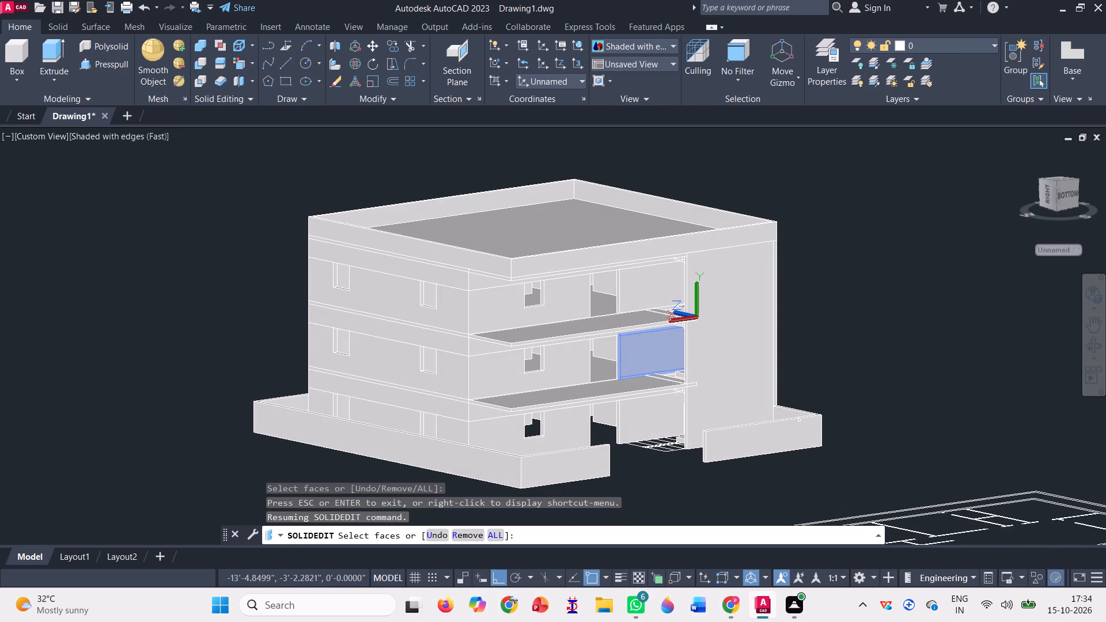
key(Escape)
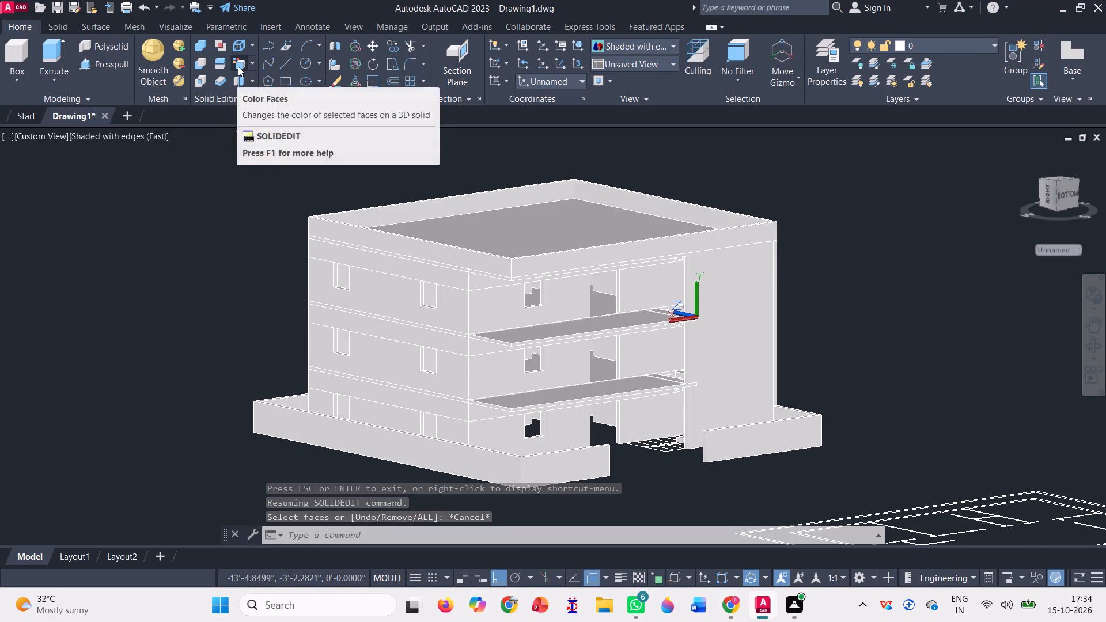
Color the tall blank wall face beside the balconies with DIC 46 from the DIC COLOR GUIDE(R) color book.
click(238, 66)
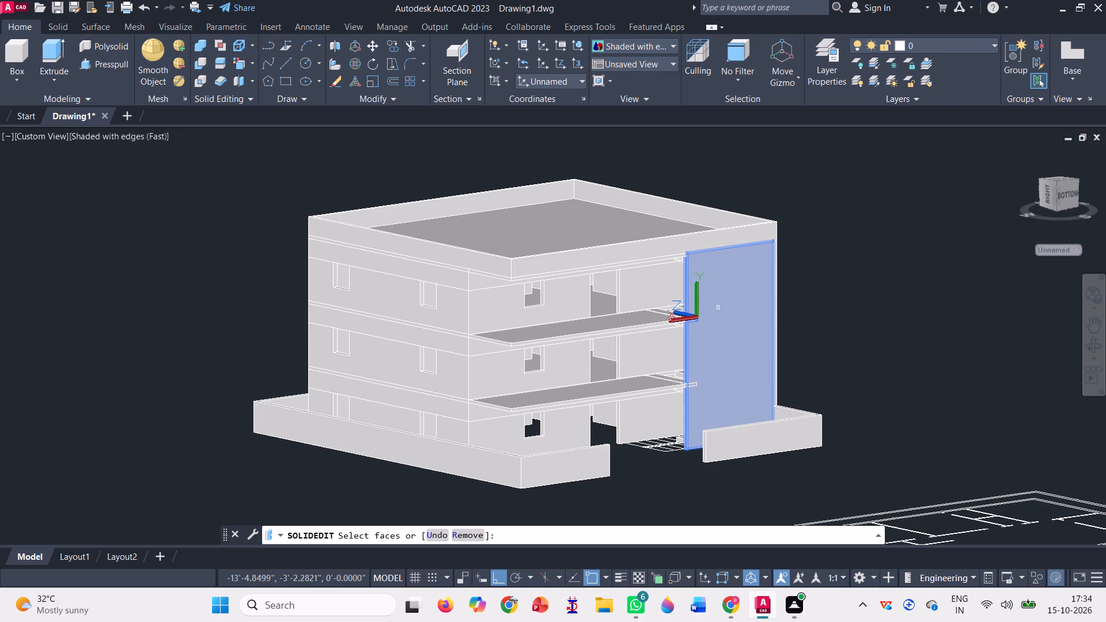
scroll(750, 303, up, 1)
click(750, 303)
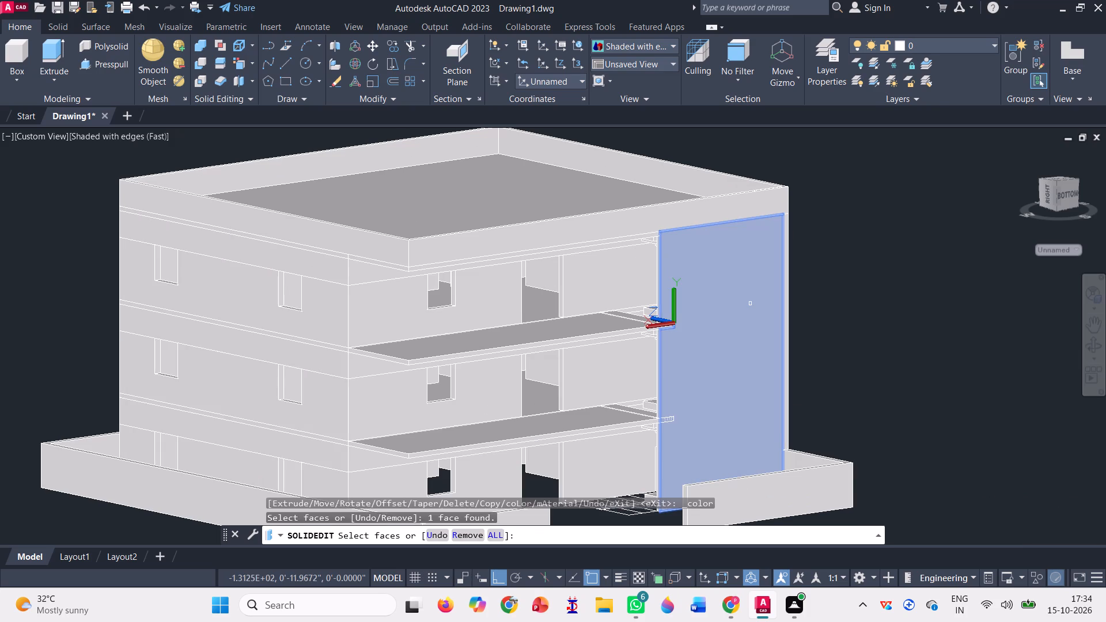
scroll(750, 303, down, 1)
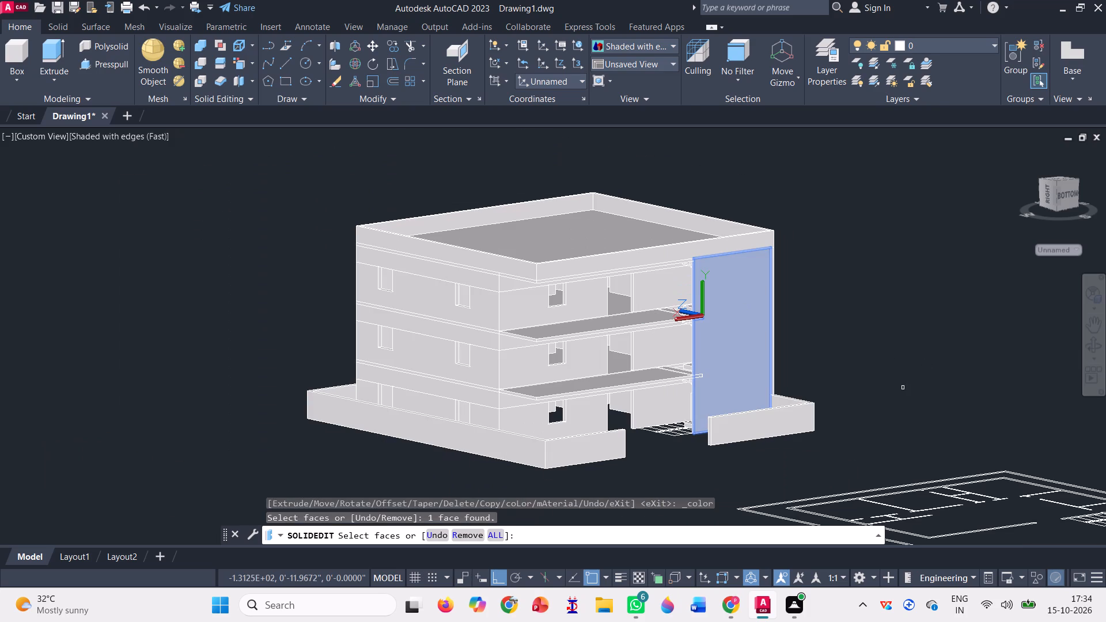
key(space)
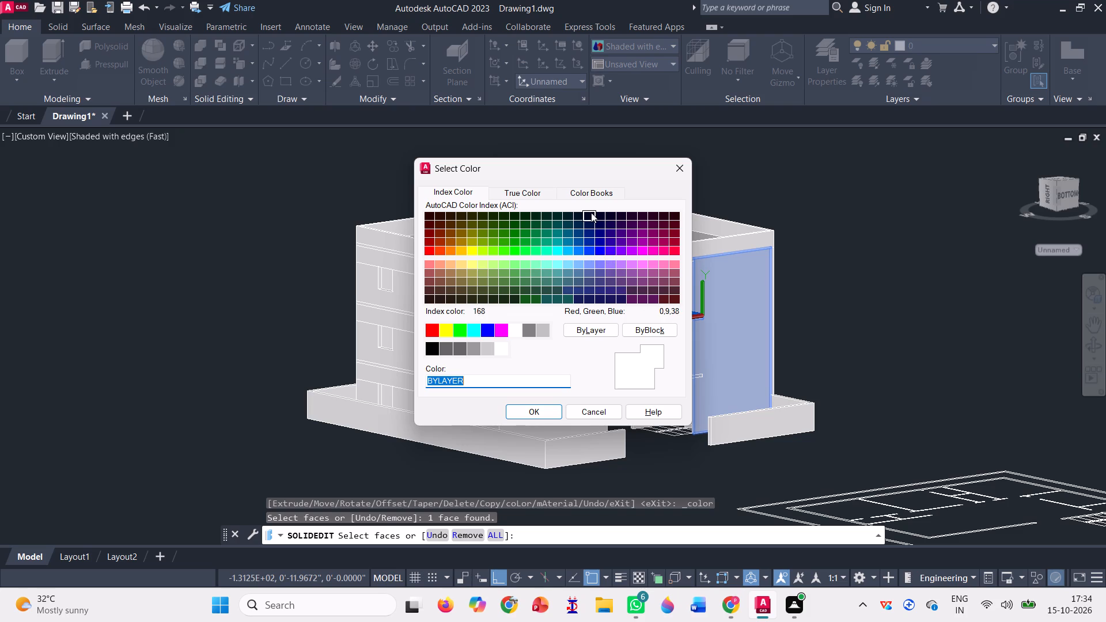
click(594, 191)
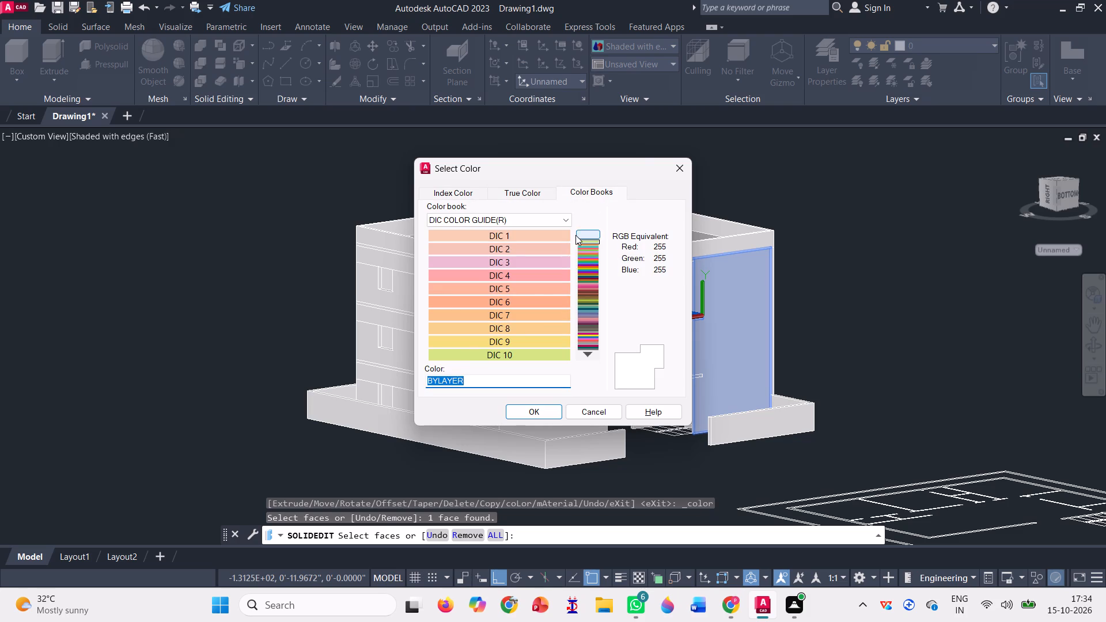
click(586, 353)
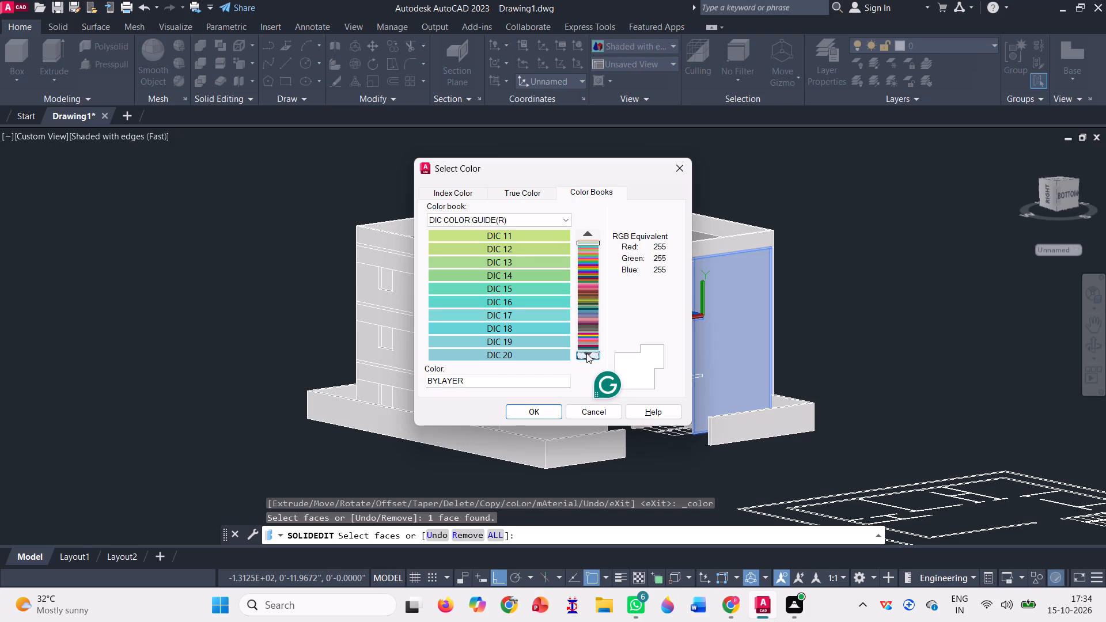
click(586, 353)
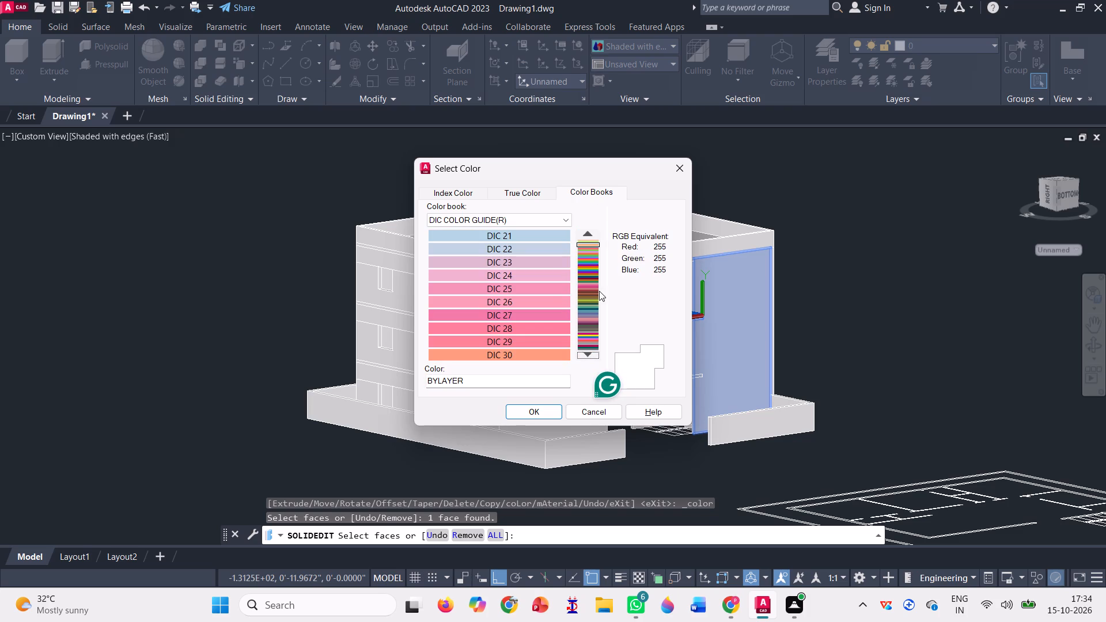
click(561, 235)
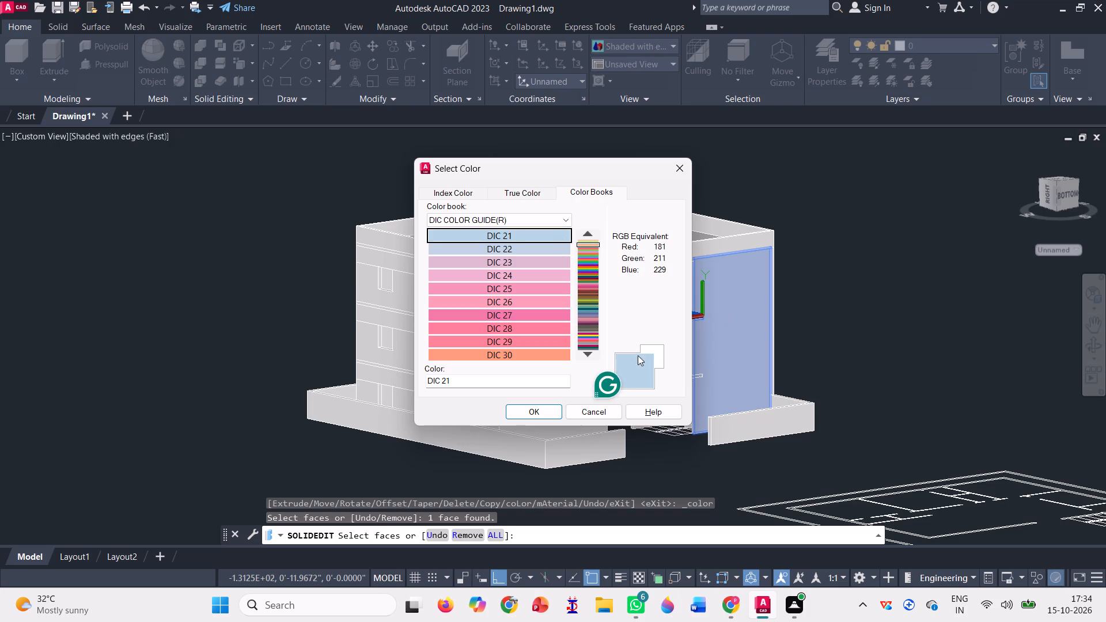
click(592, 355)
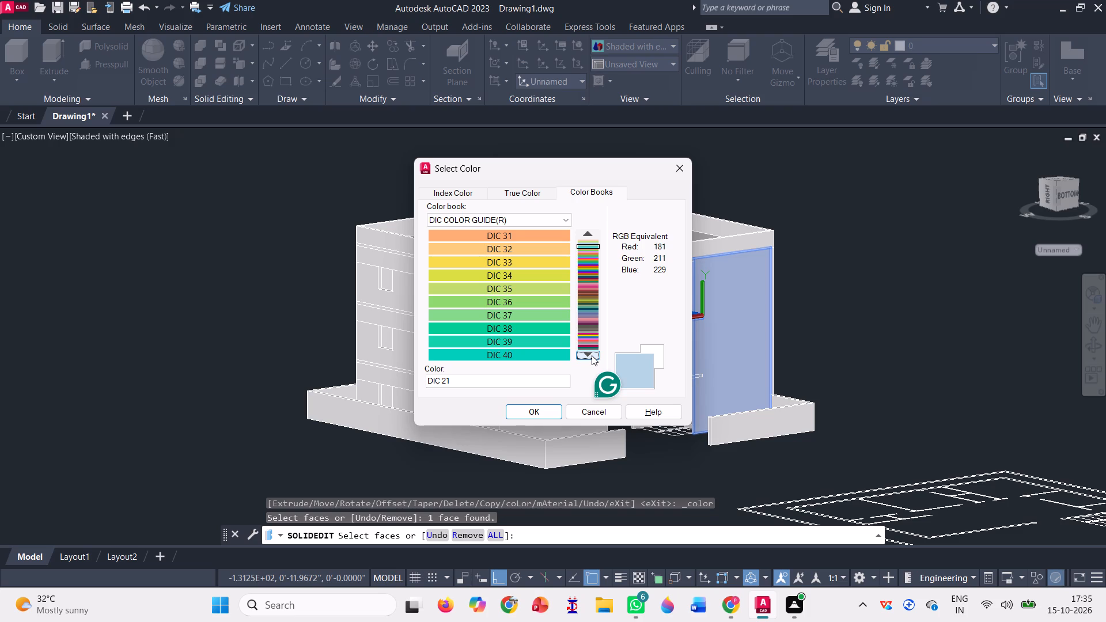
click(592, 355)
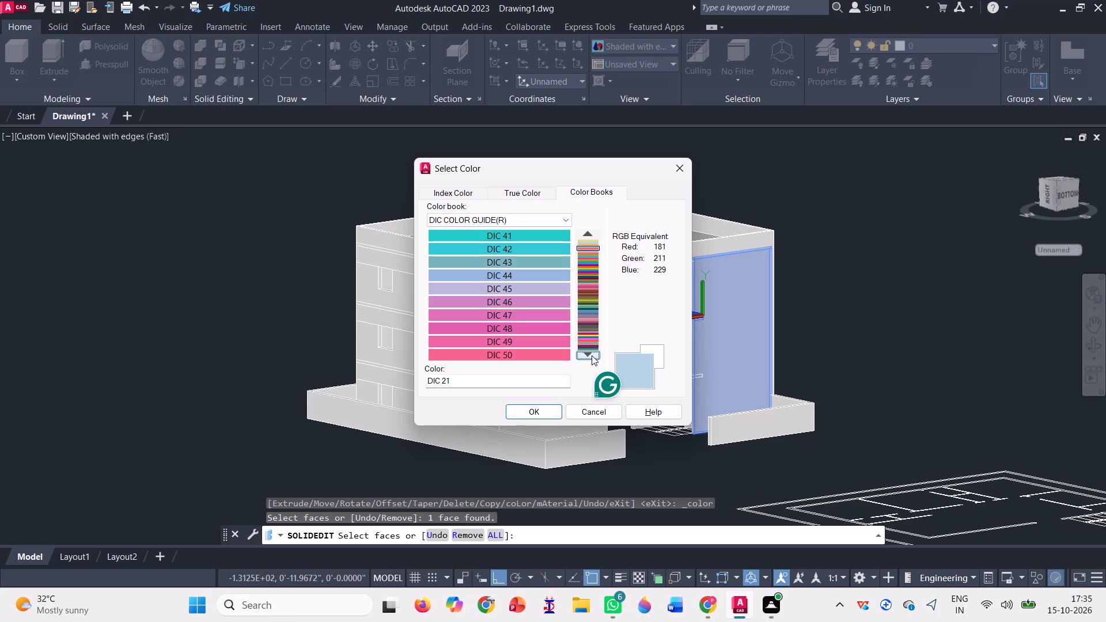
click(592, 355)
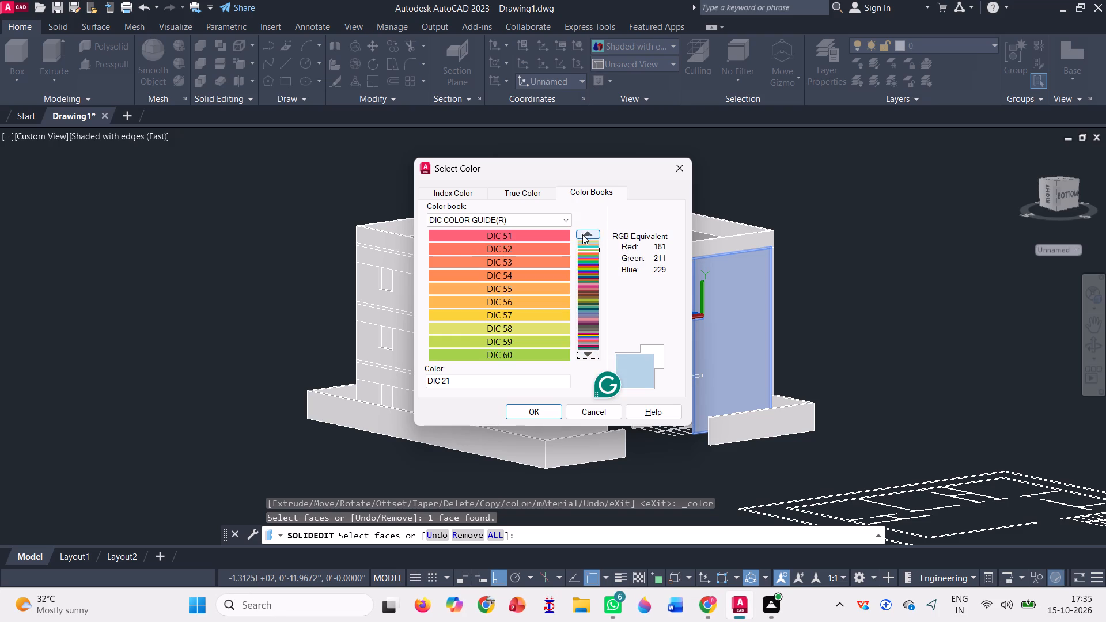
click(588, 236)
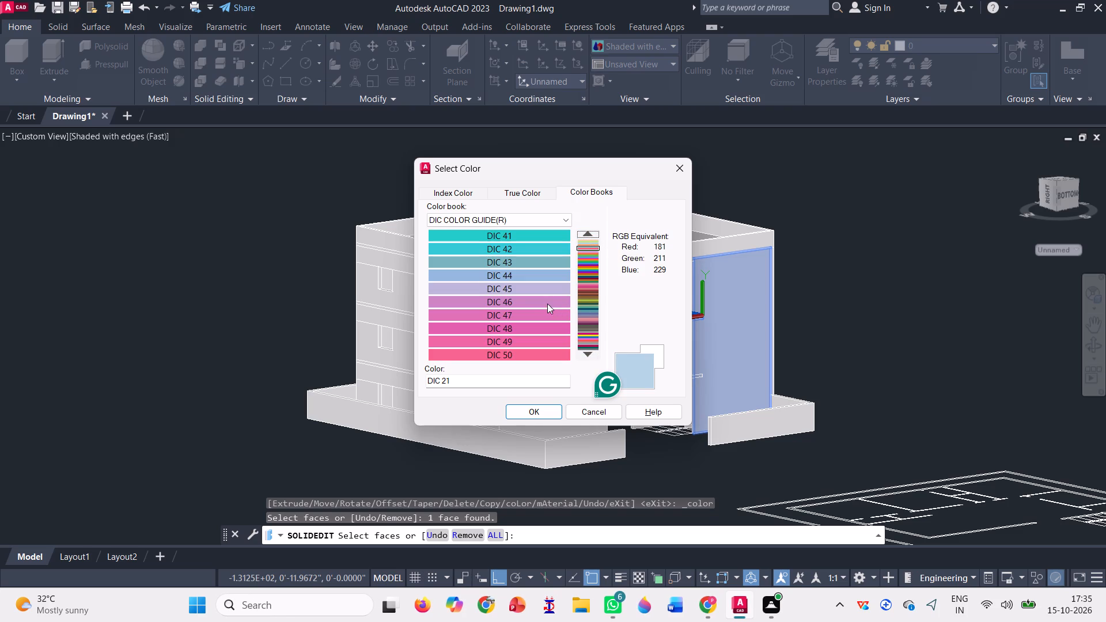
click(546, 302)
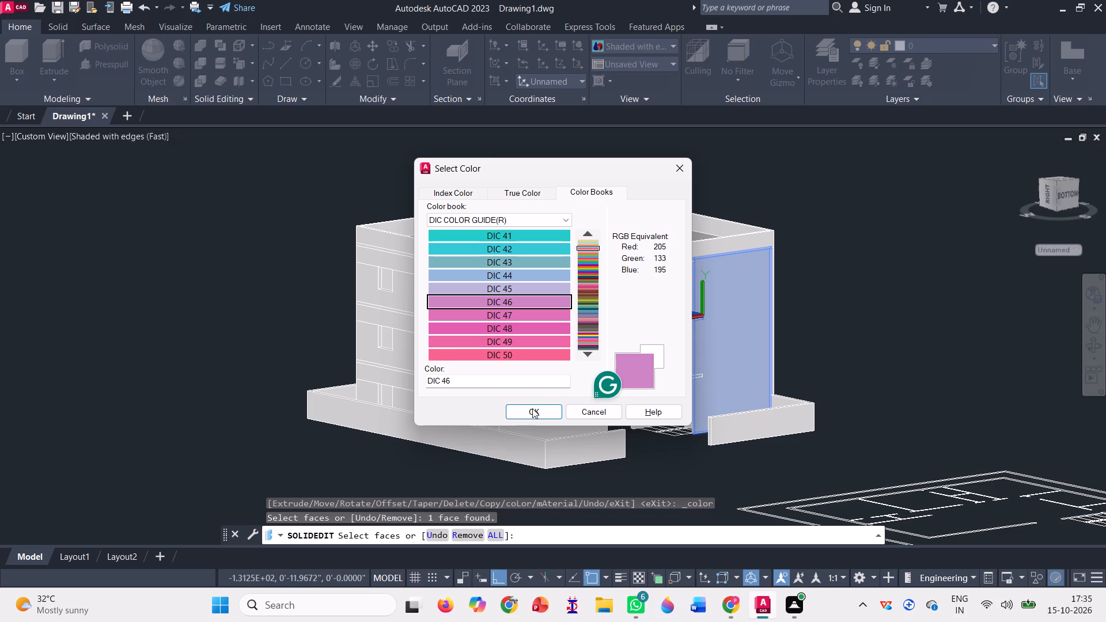
click(532, 415)
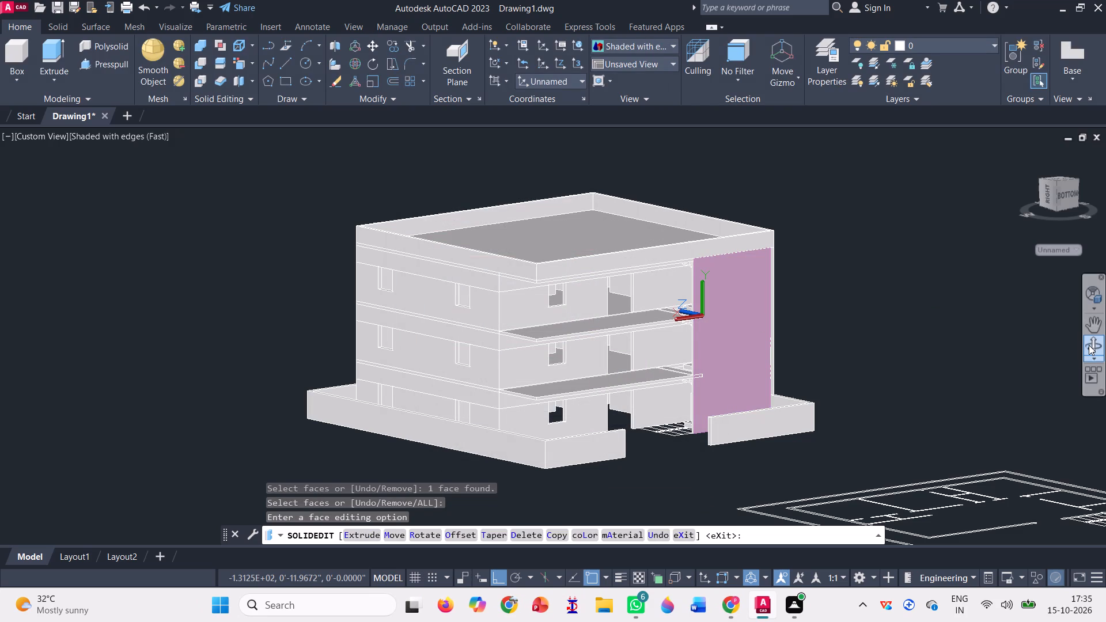
Inspect the colored wall face and the adjoining balcony facade from different angles.
click(1089, 345)
drag(930, 318, 882, 339)
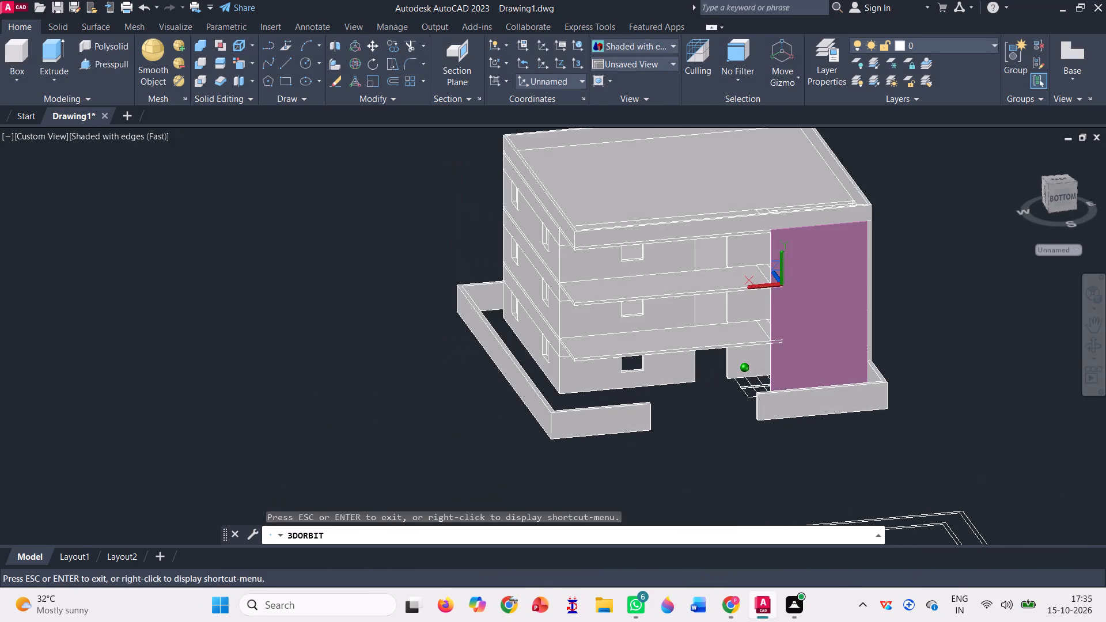
drag(882, 339, 925, 313)
scroll(799, 334, up, 2)
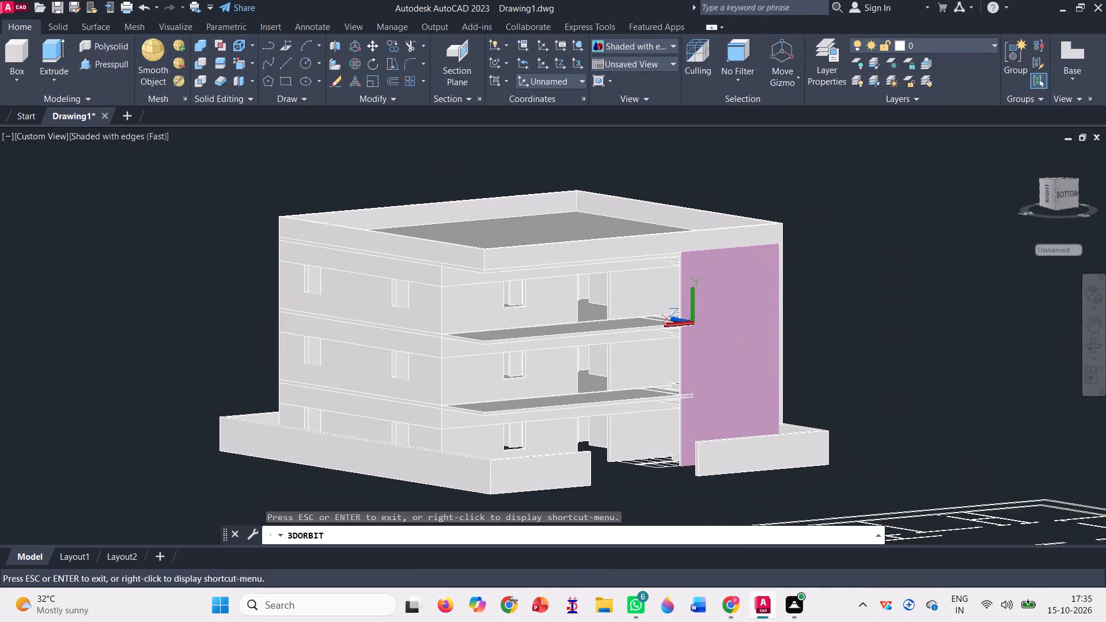
scroll(799, 334, up, 1)
scroll(748, 291, up, 2)
scroll(402, 307, down, 1)
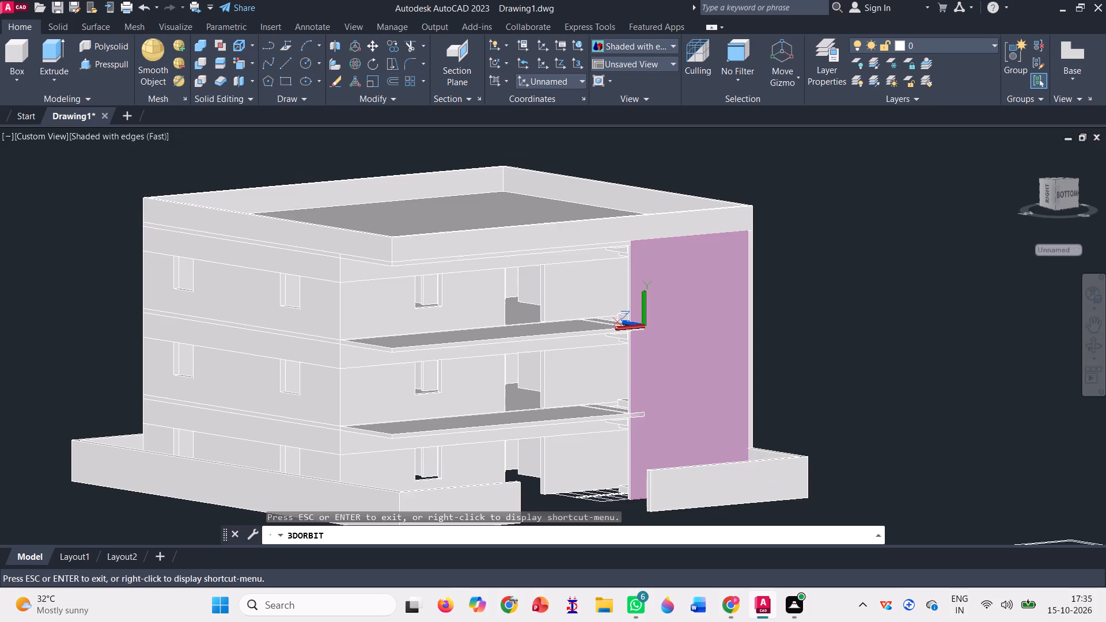
Examine the balcony facade, its openings and the adjoining colored wall face from a slightly turned viewpoint.
scroll(733, 302, down, 2)
scroll(653, 317, up, 3)
scroll(653, 319, down, 4)
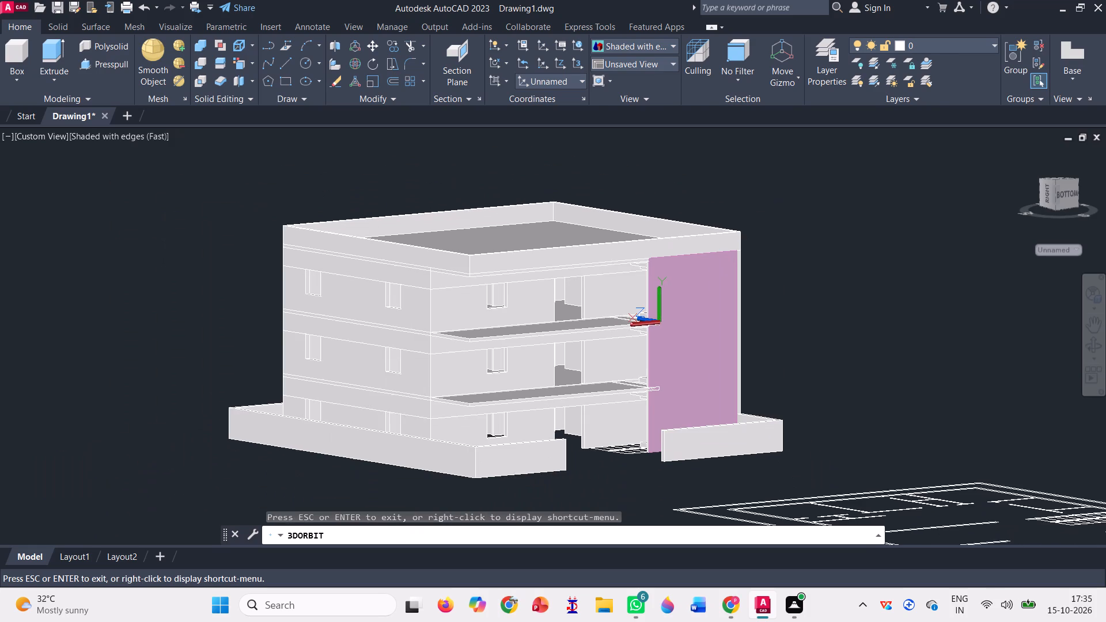
drag(816, 366, 822, 370)
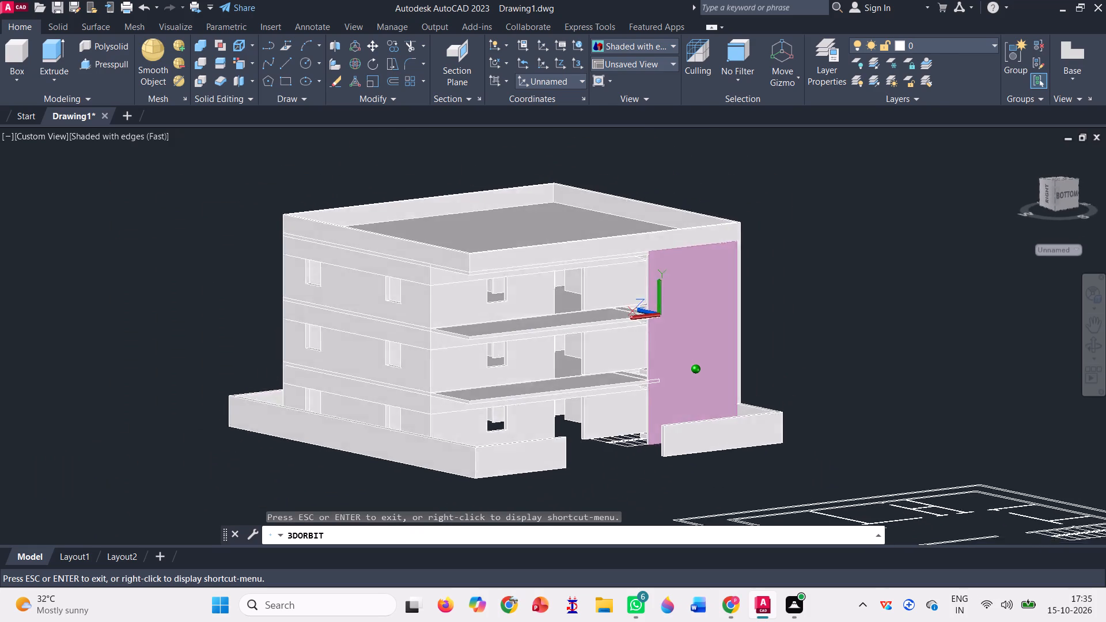
drag(822, 370, 795, 378)
scroll(589, 194, up, 3)
scroll(548, 246, down, 3)
key(Escape)
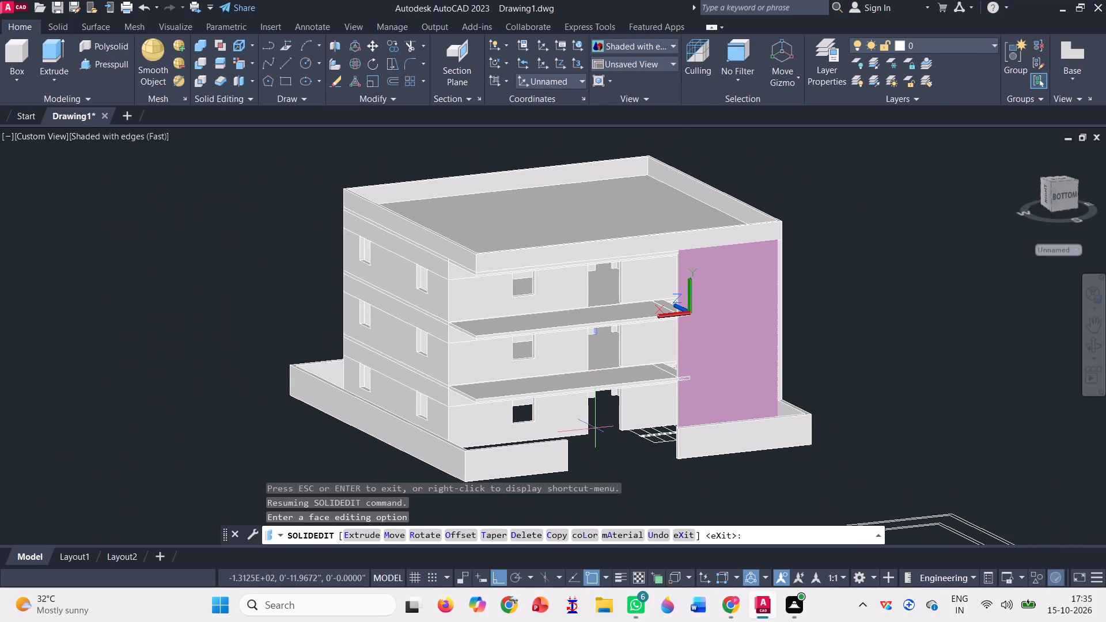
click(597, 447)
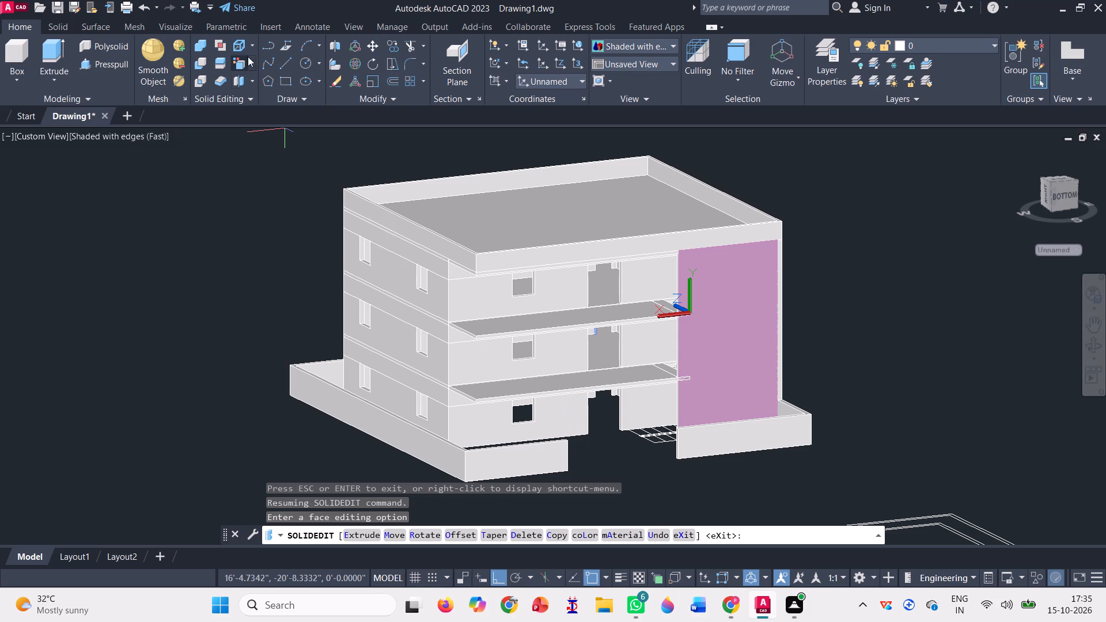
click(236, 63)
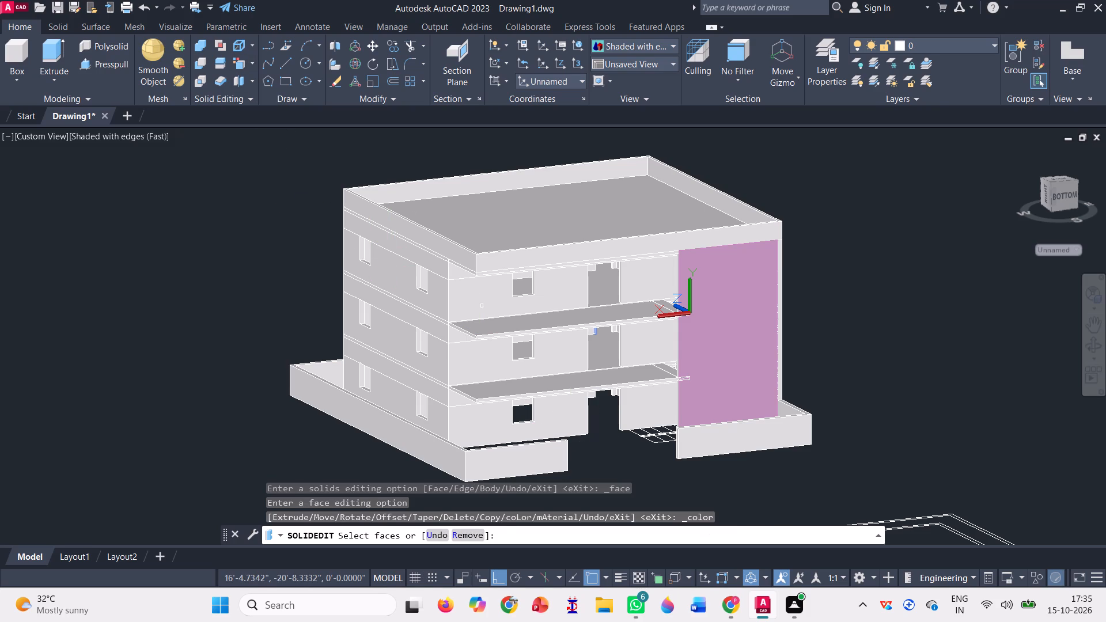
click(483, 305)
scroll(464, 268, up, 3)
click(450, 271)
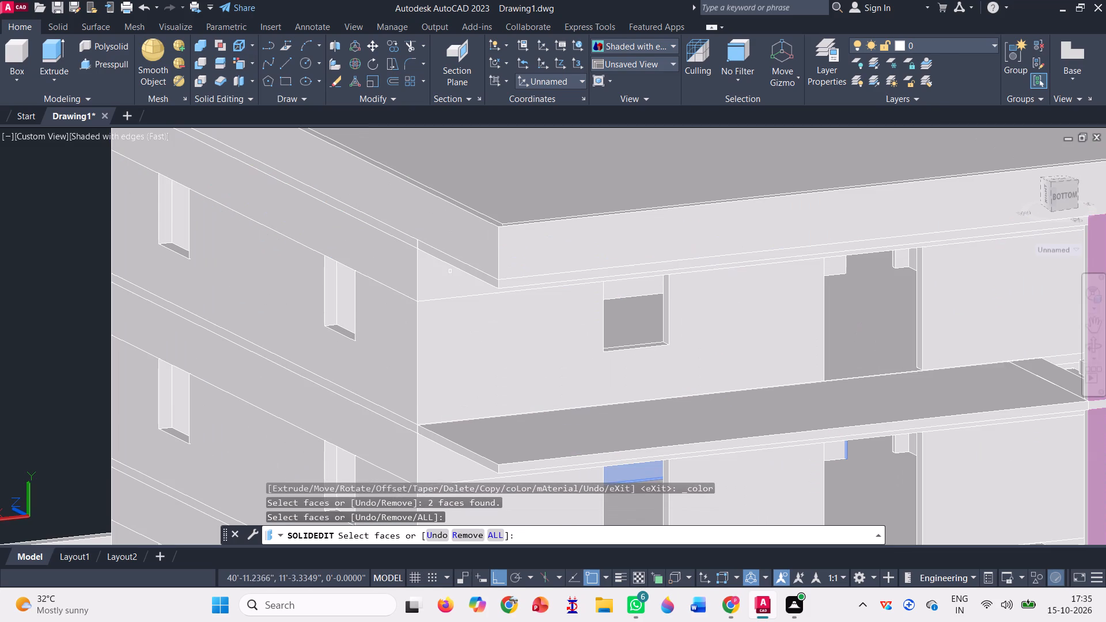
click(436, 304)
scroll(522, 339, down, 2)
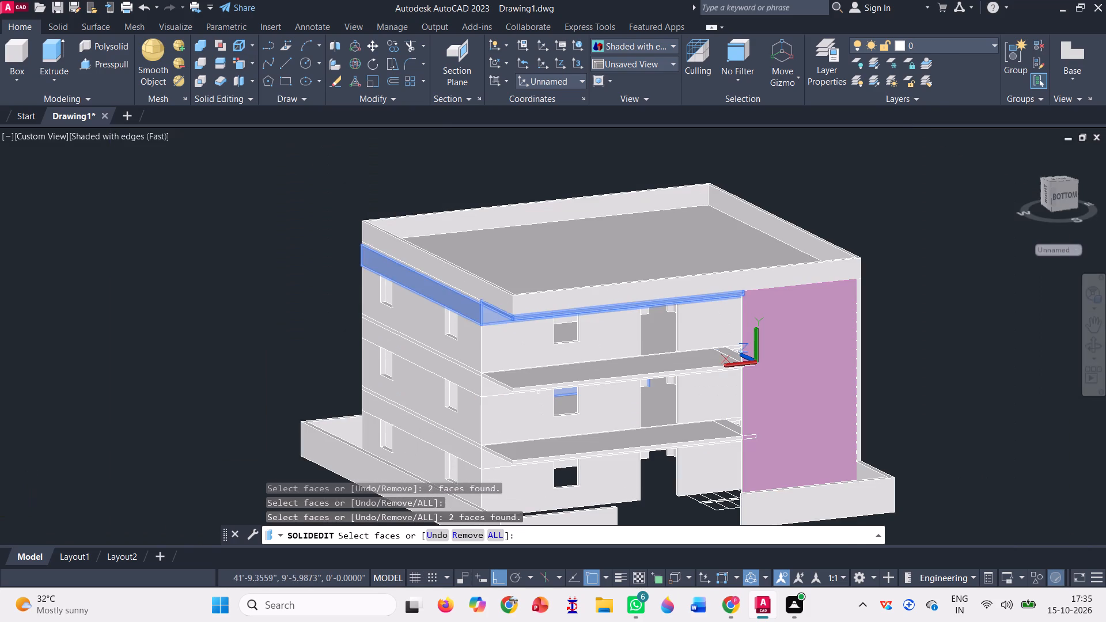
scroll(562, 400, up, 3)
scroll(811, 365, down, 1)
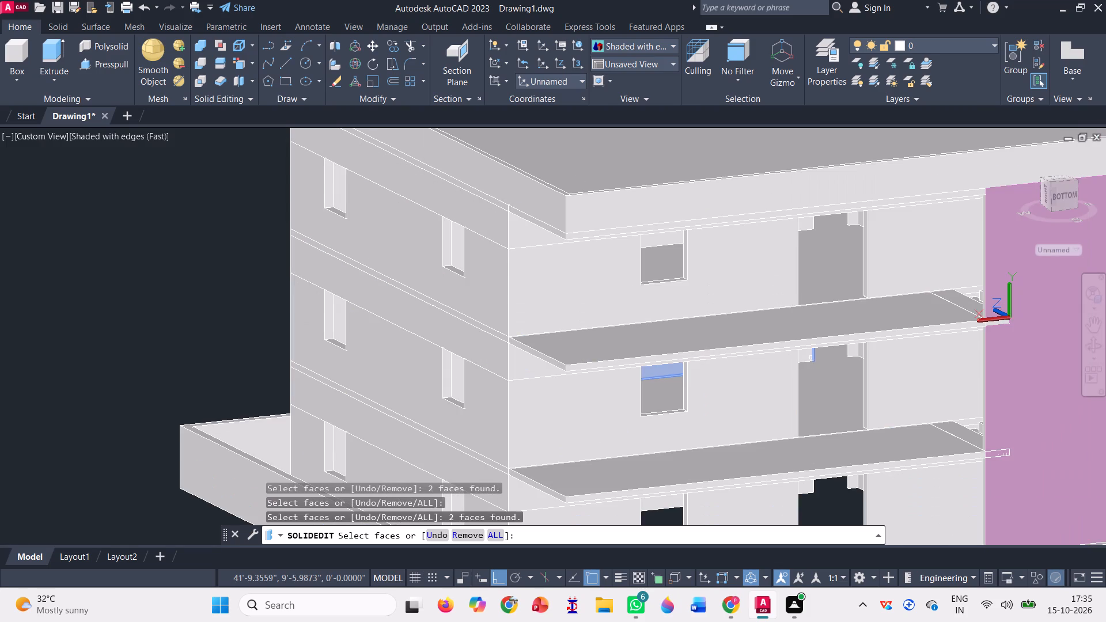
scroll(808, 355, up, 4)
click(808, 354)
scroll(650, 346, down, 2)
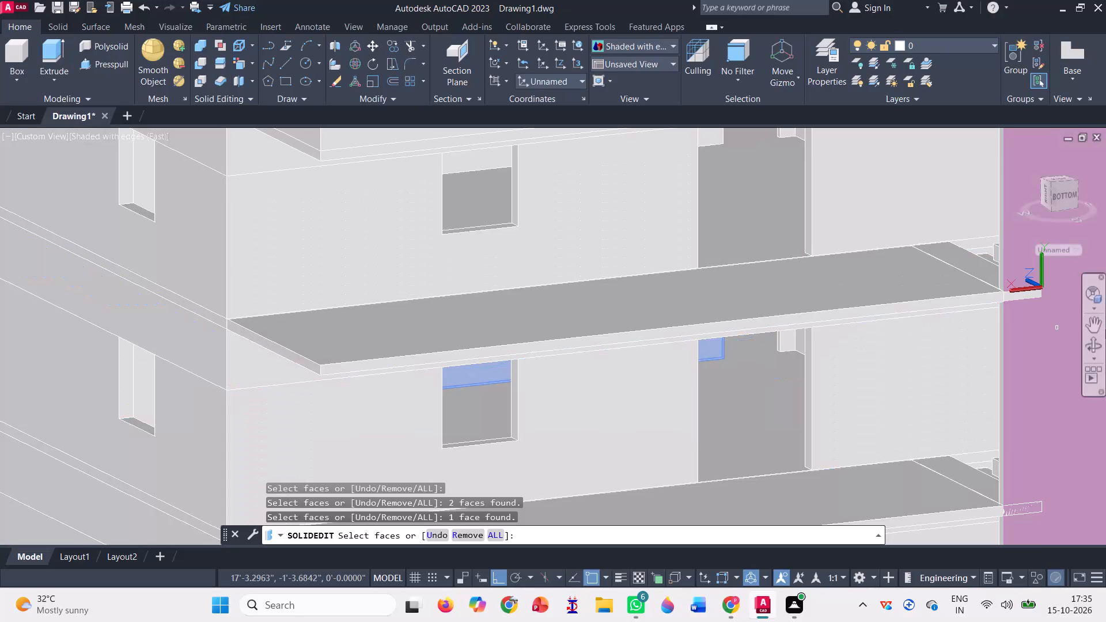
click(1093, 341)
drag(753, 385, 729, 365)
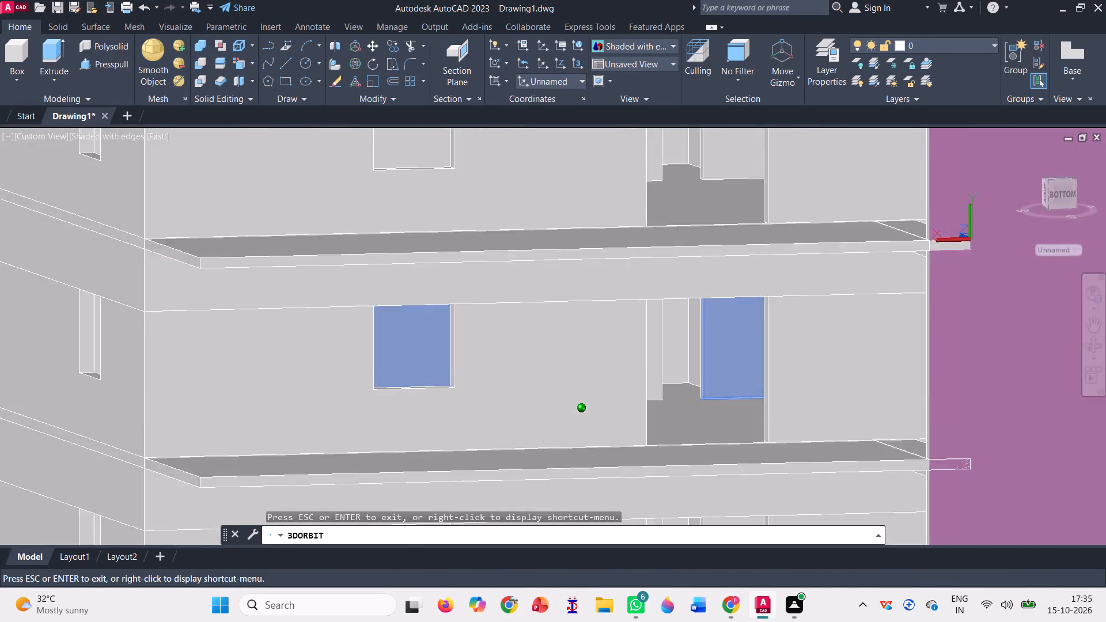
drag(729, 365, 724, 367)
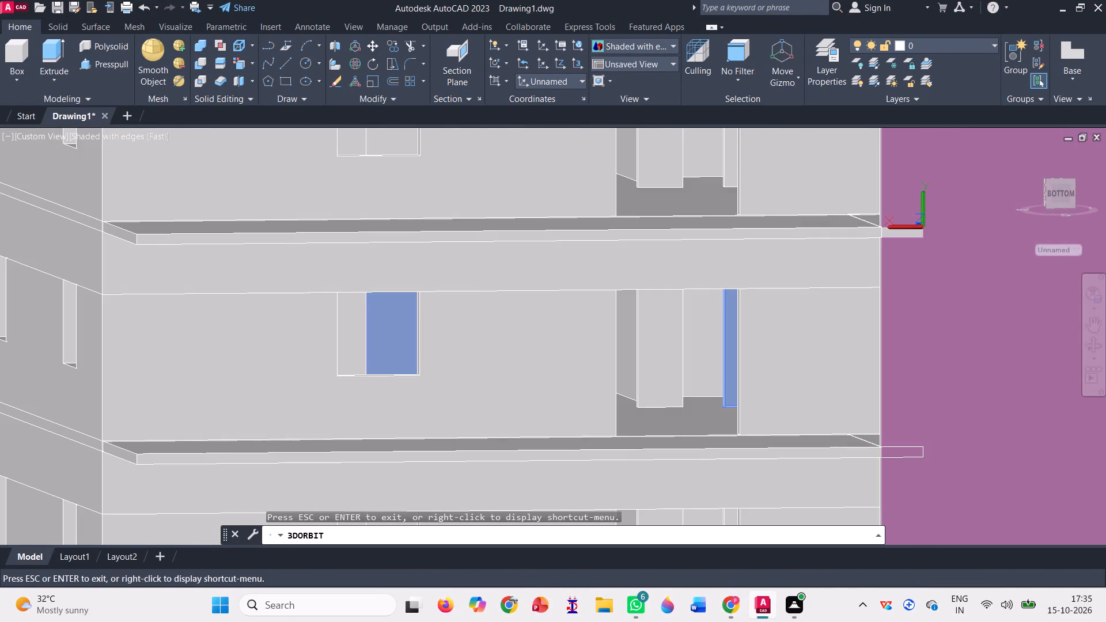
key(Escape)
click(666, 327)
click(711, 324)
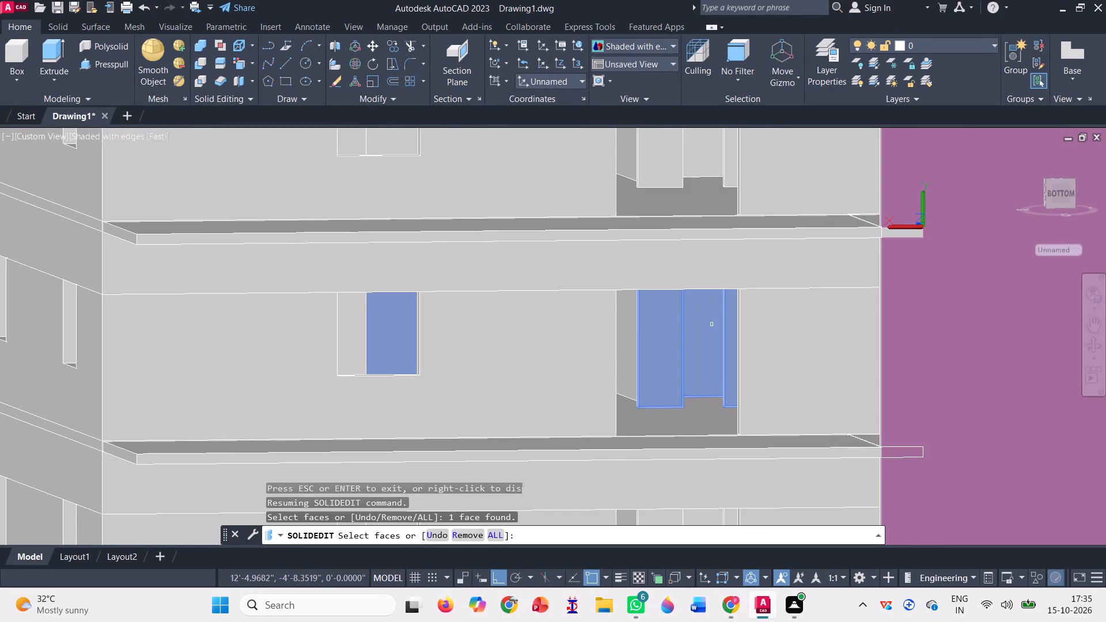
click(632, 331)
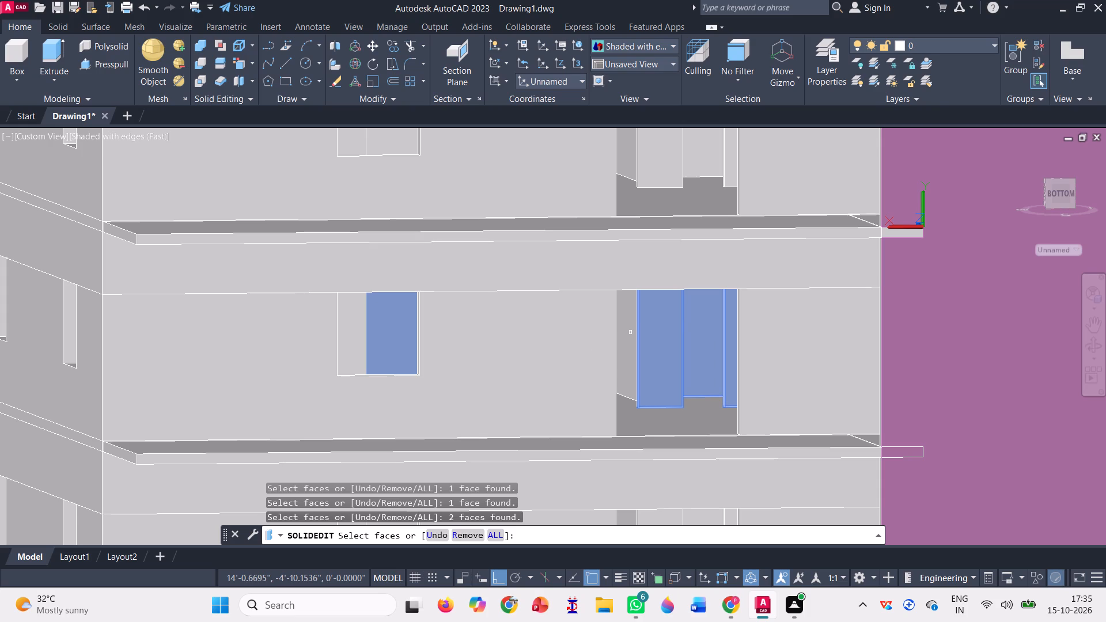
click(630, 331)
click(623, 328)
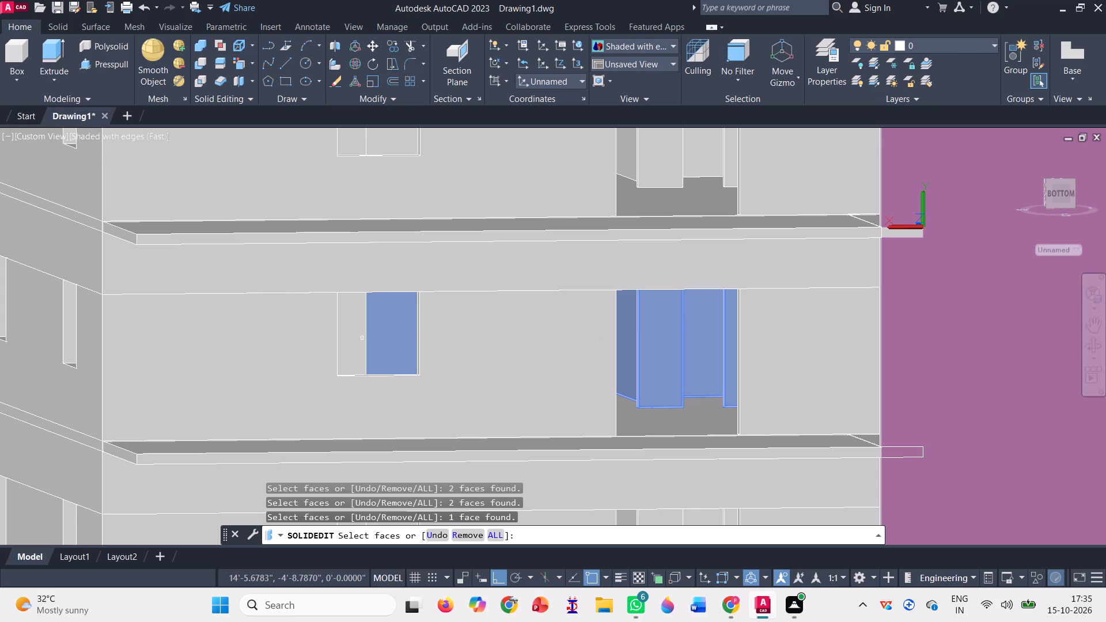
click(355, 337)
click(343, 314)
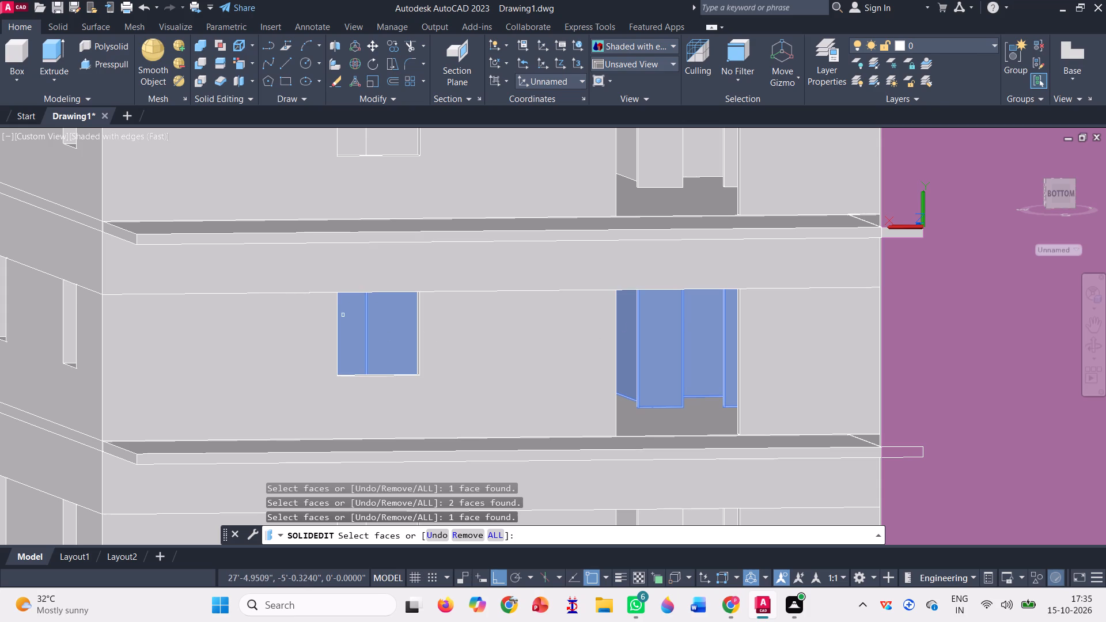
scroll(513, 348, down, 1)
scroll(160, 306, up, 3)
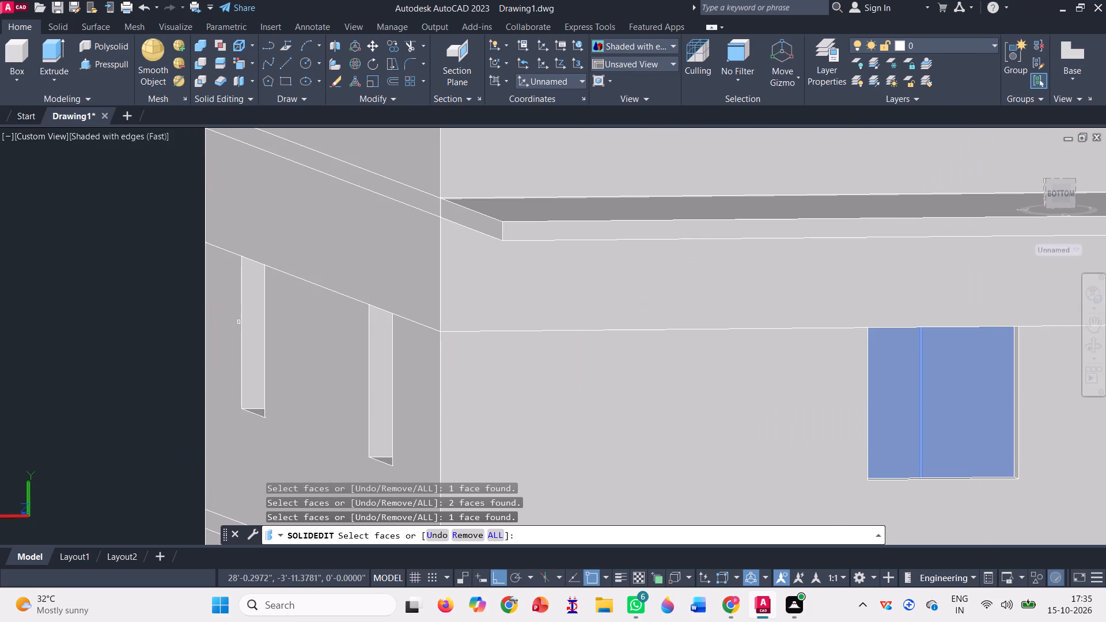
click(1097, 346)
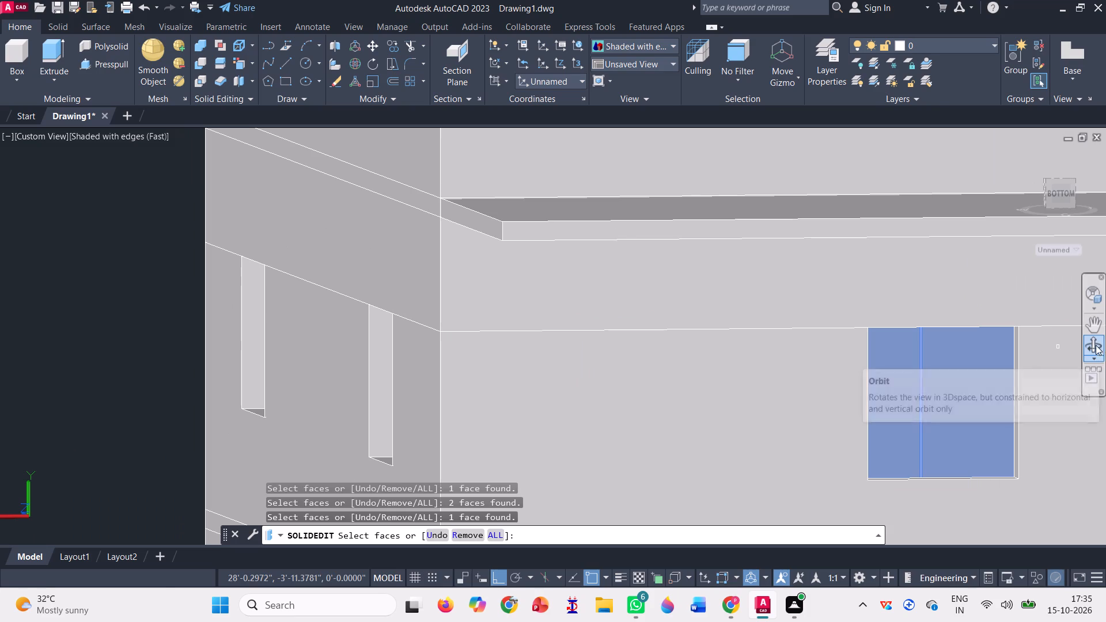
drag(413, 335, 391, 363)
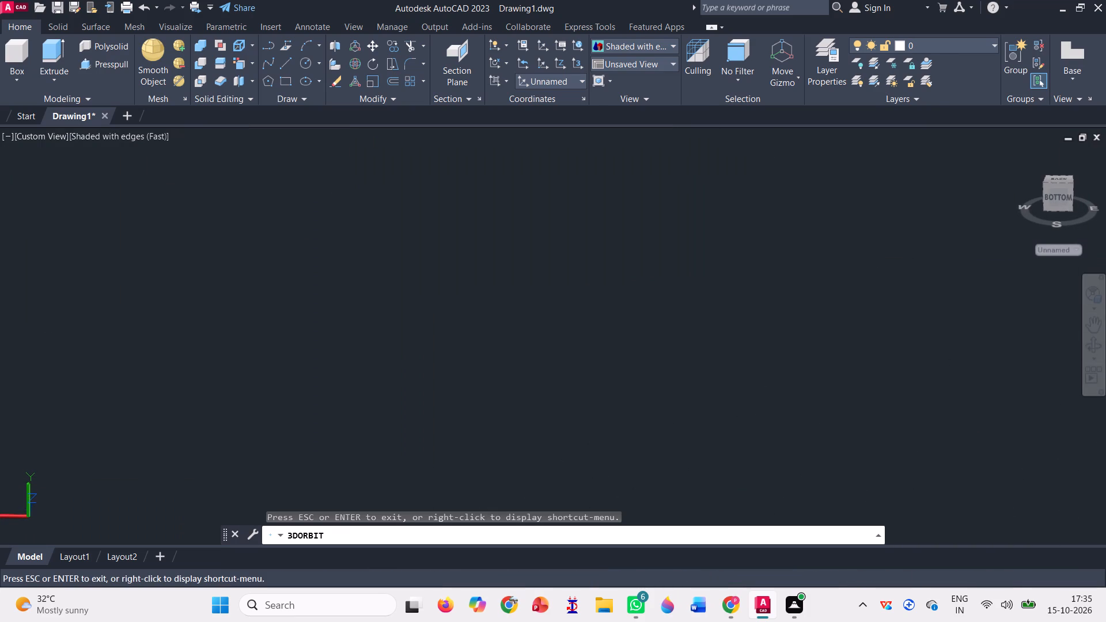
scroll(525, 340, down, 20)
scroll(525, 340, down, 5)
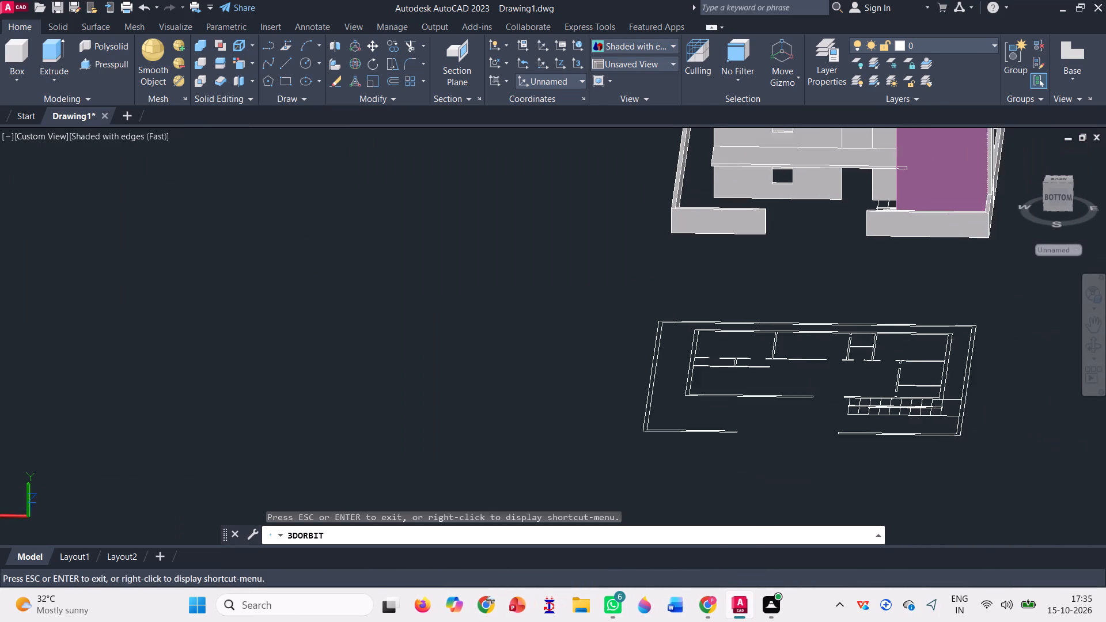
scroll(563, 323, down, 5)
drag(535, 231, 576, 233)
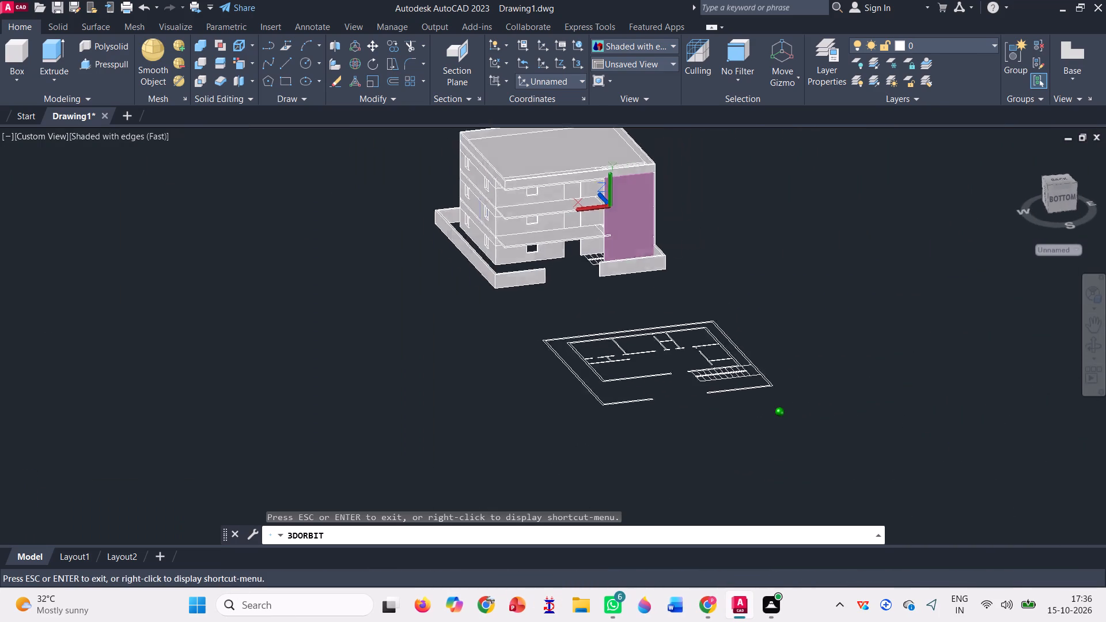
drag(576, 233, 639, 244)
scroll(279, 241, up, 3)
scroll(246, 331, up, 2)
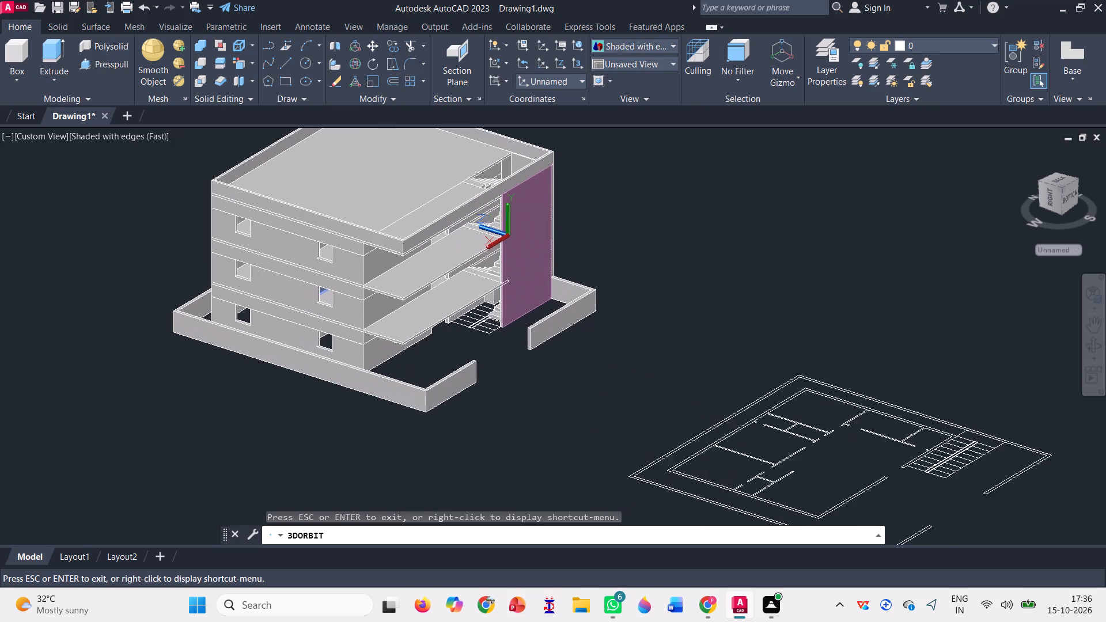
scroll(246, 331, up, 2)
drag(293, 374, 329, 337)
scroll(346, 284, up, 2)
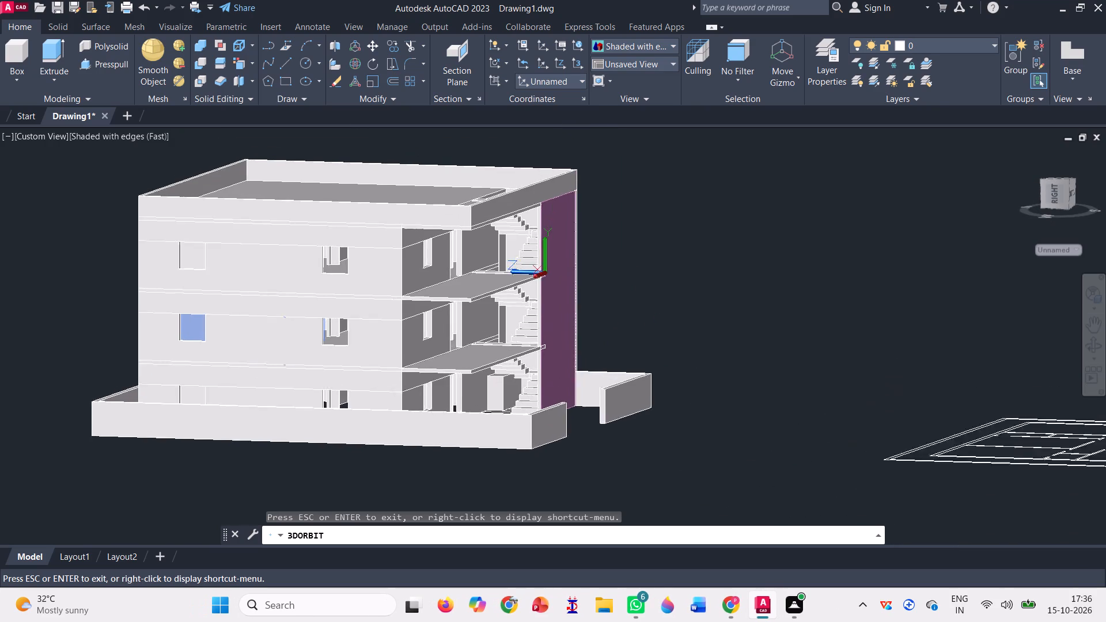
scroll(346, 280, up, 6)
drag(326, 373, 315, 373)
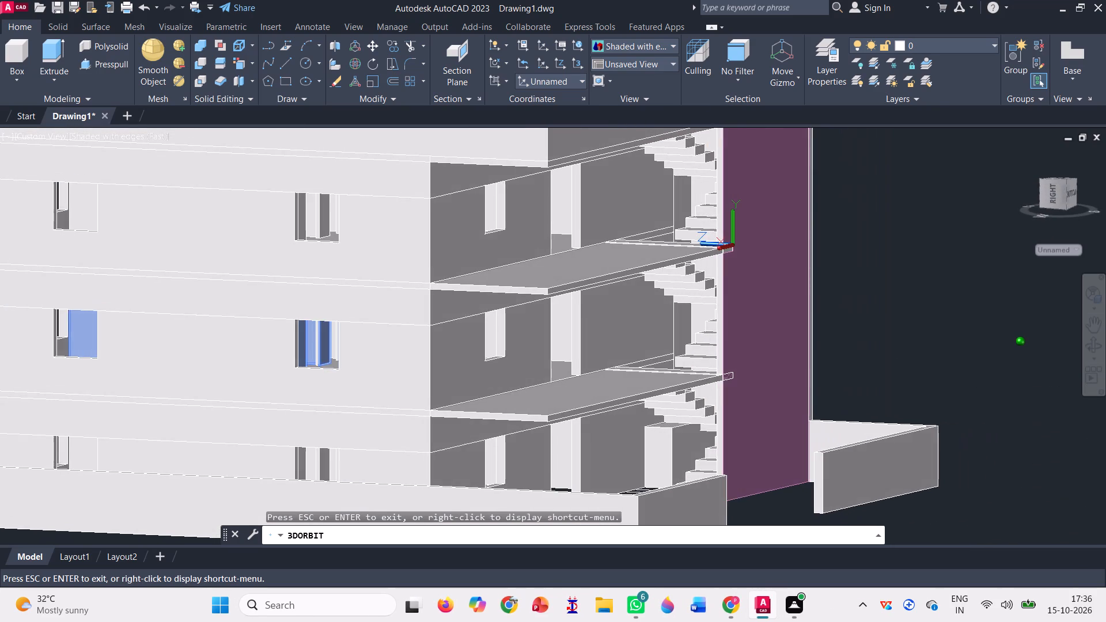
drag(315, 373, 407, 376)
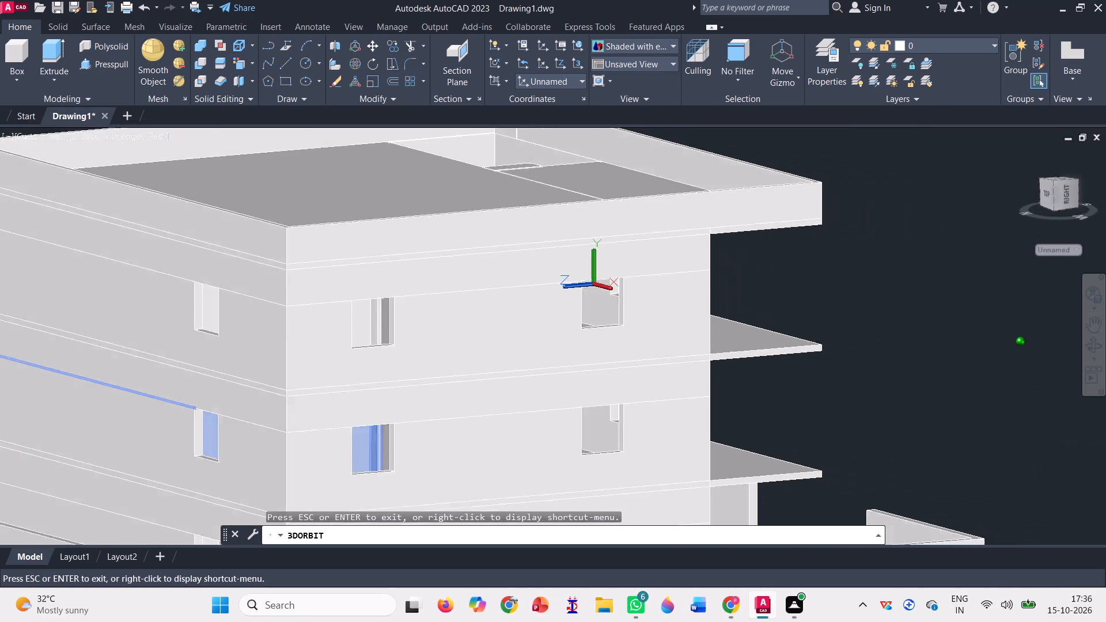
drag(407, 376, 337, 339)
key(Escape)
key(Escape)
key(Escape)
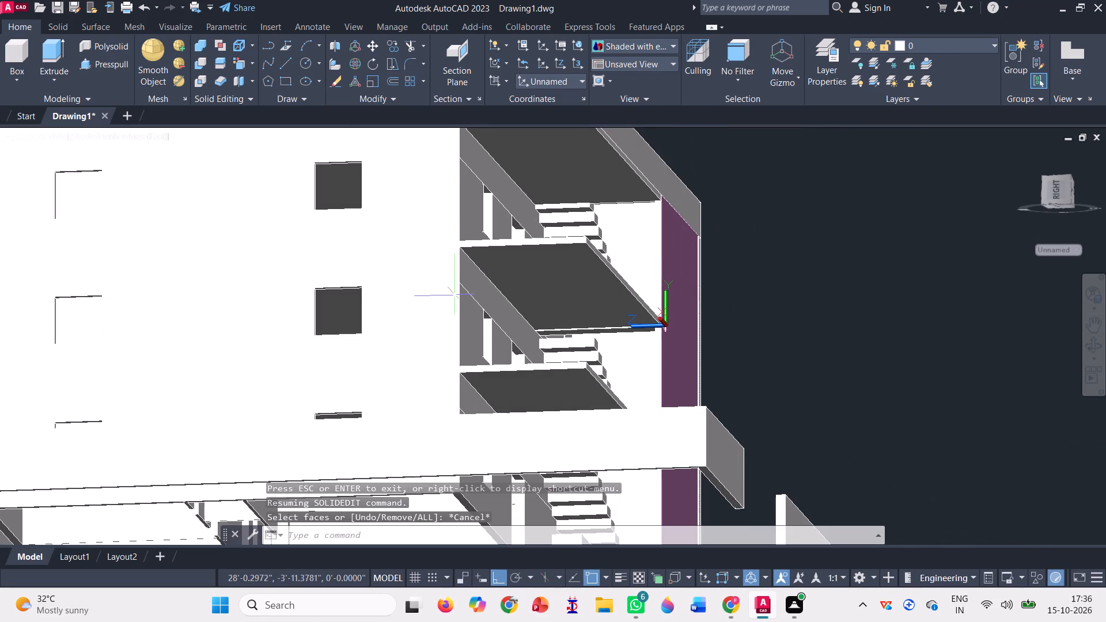
Color the top-storey exterior wall faces around the building, including the balcony doorway's side faces, with DIC 24 from the DIC COLOR GUIDE(R) color book.
scroll(457, 292, down, 3)
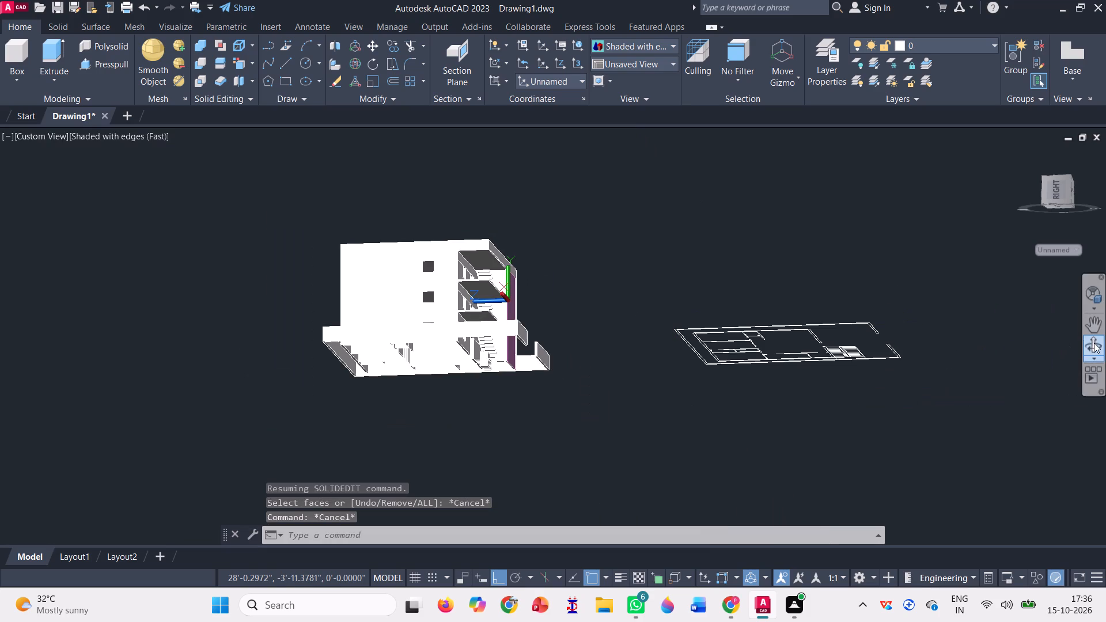
click(1094, 343)
drag(631, 320, 579, 383)
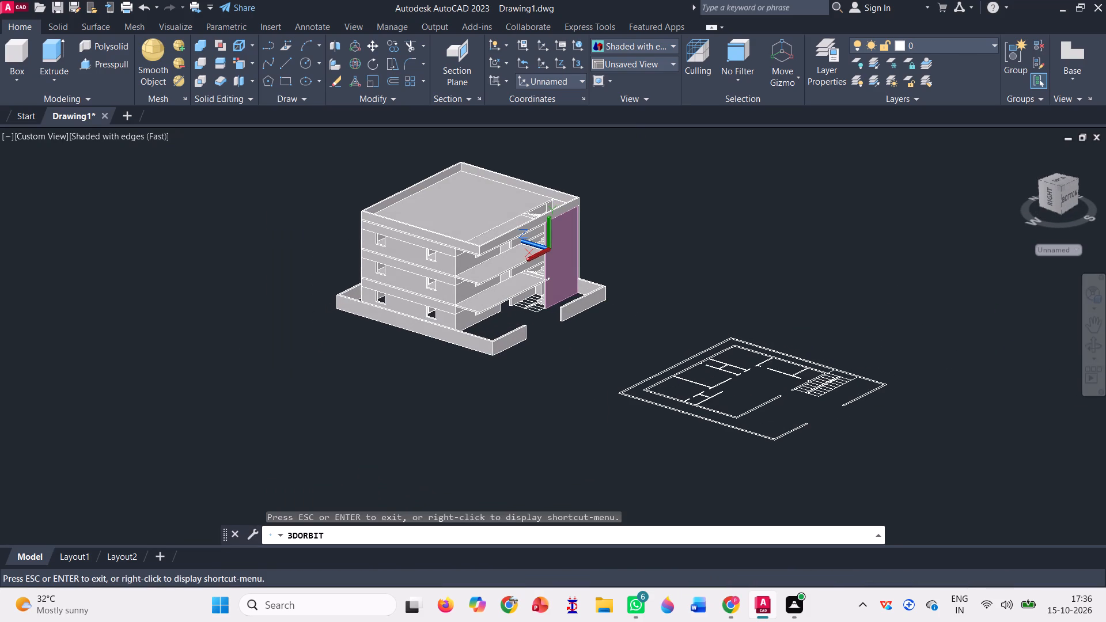
scroll(487, 148, up, 3)
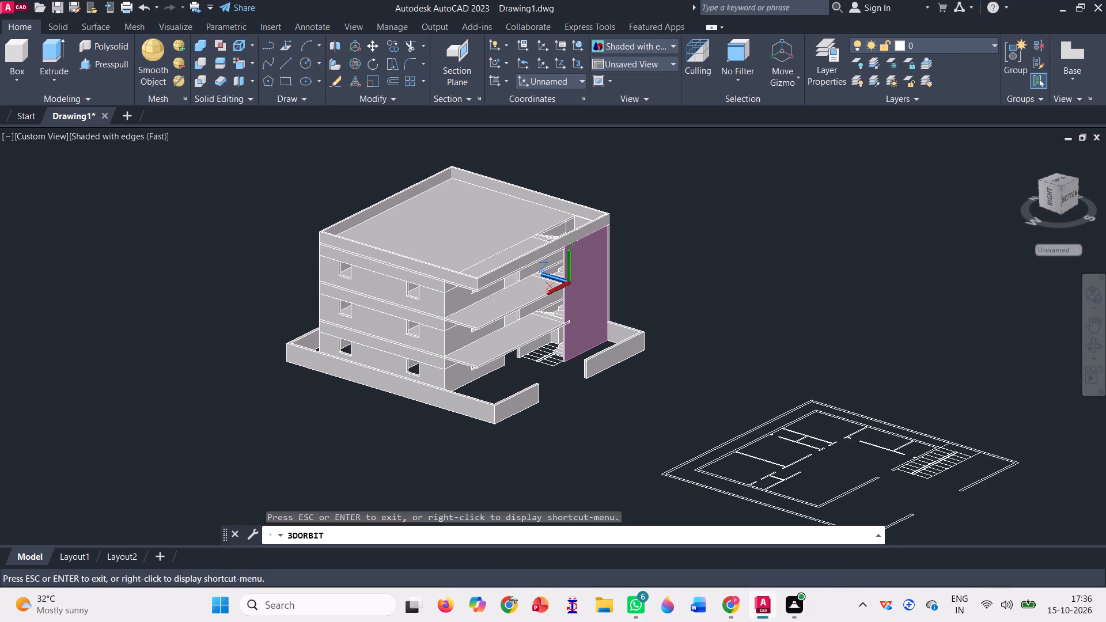
scroll(487, 148, up, 4)
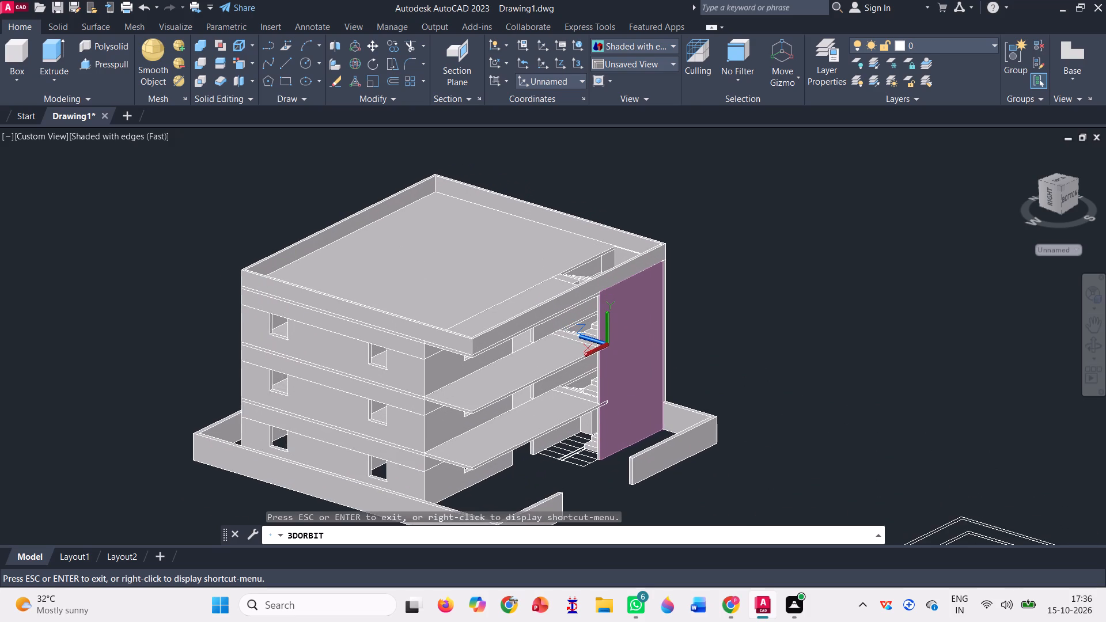
scroll(484, 162, up, 1)
key(Escape)
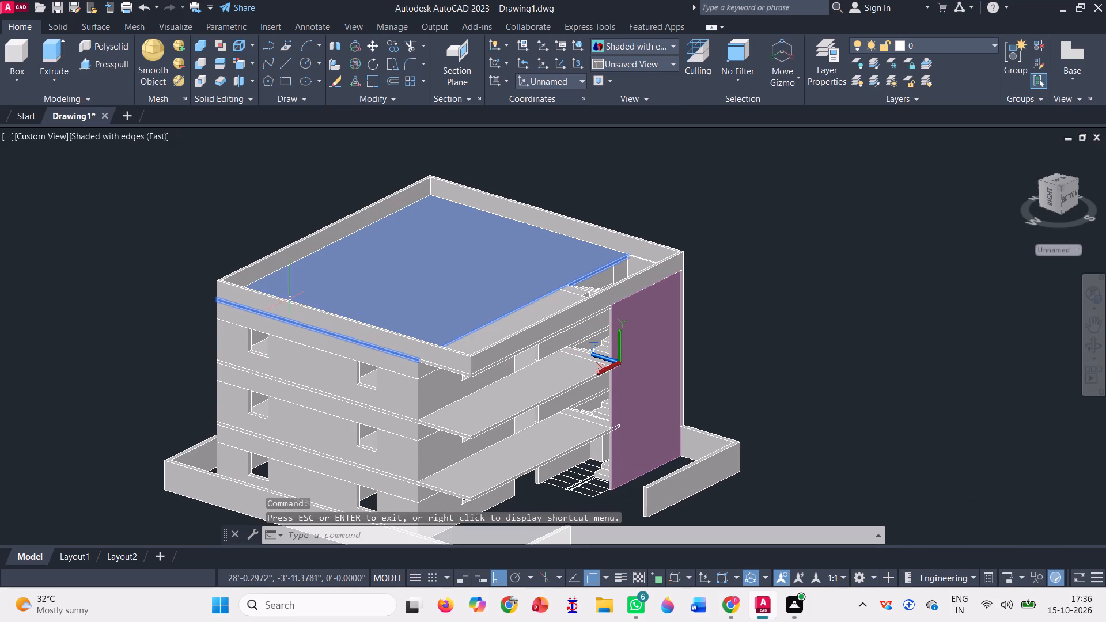
click(240, 61)
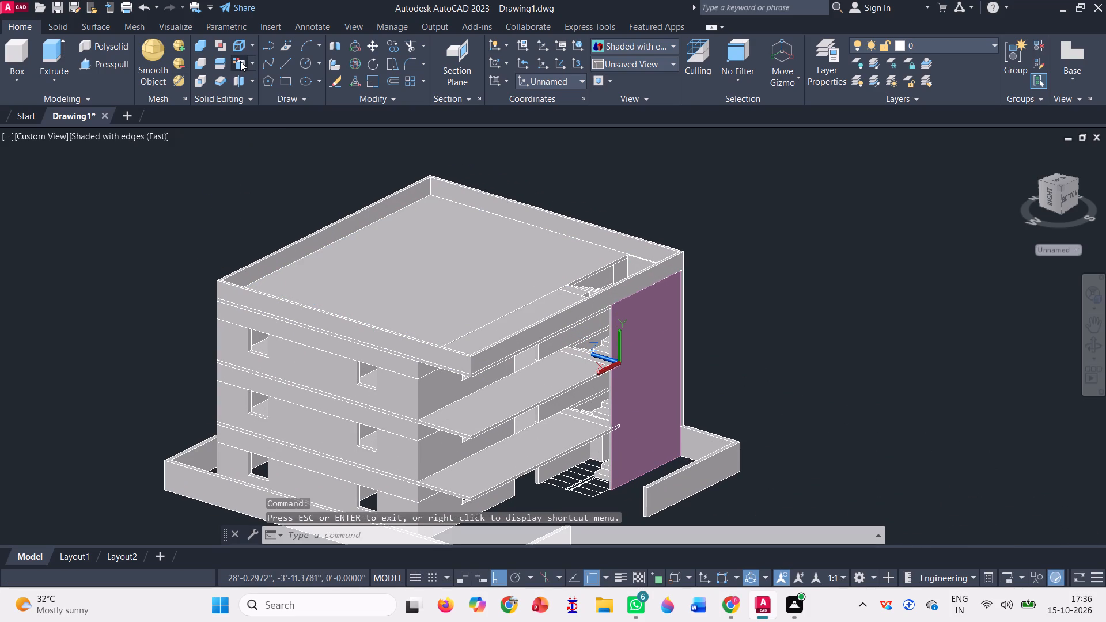
click(230, 342)
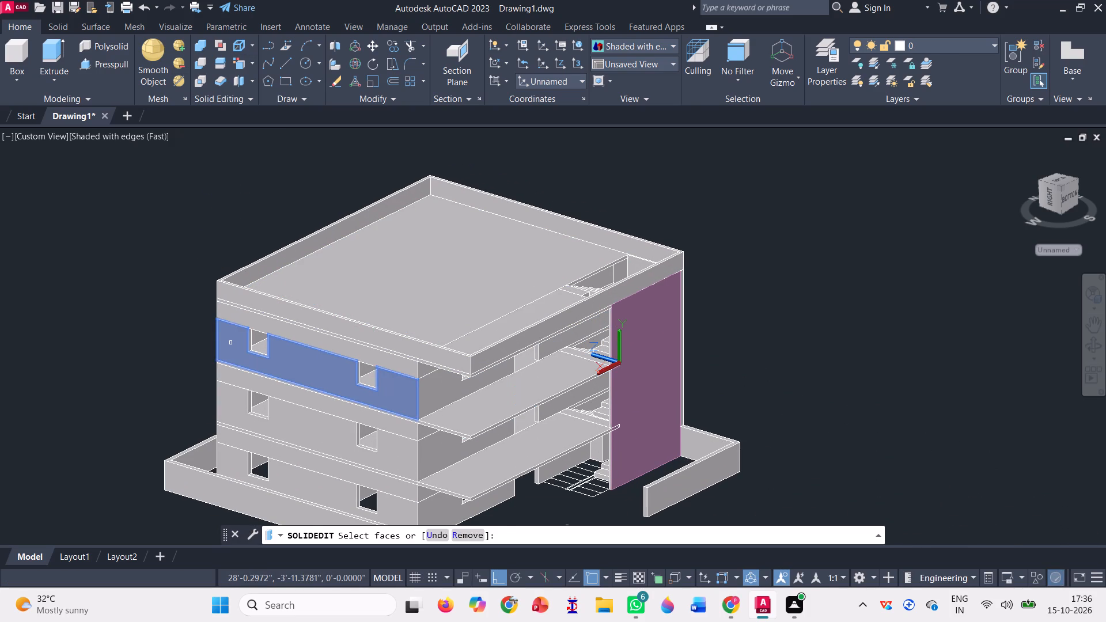
click(227, 310)
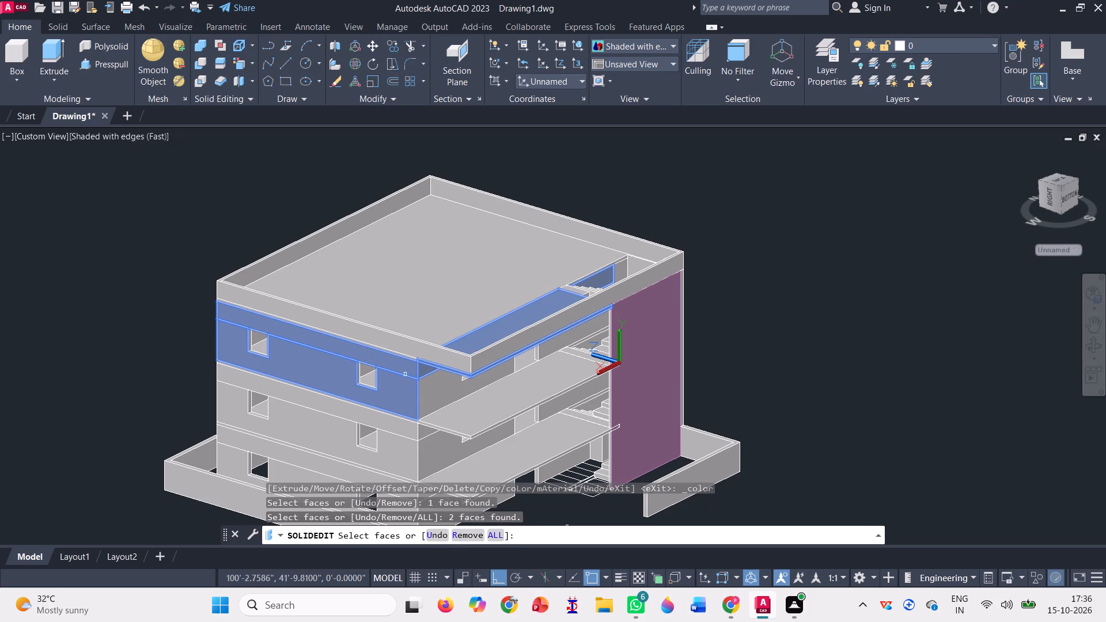
click(434, 387)
scroll(552, 352, up, 2)
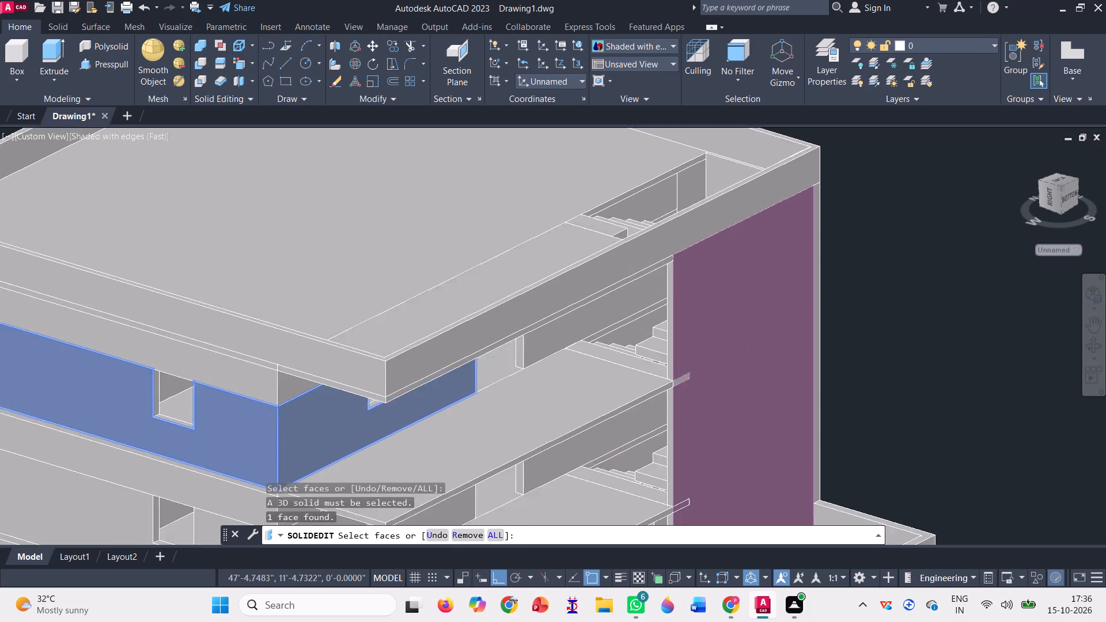
scroll(552, 351, up, 2)
click(539, 336)
scroll(539, 336, down, 3)
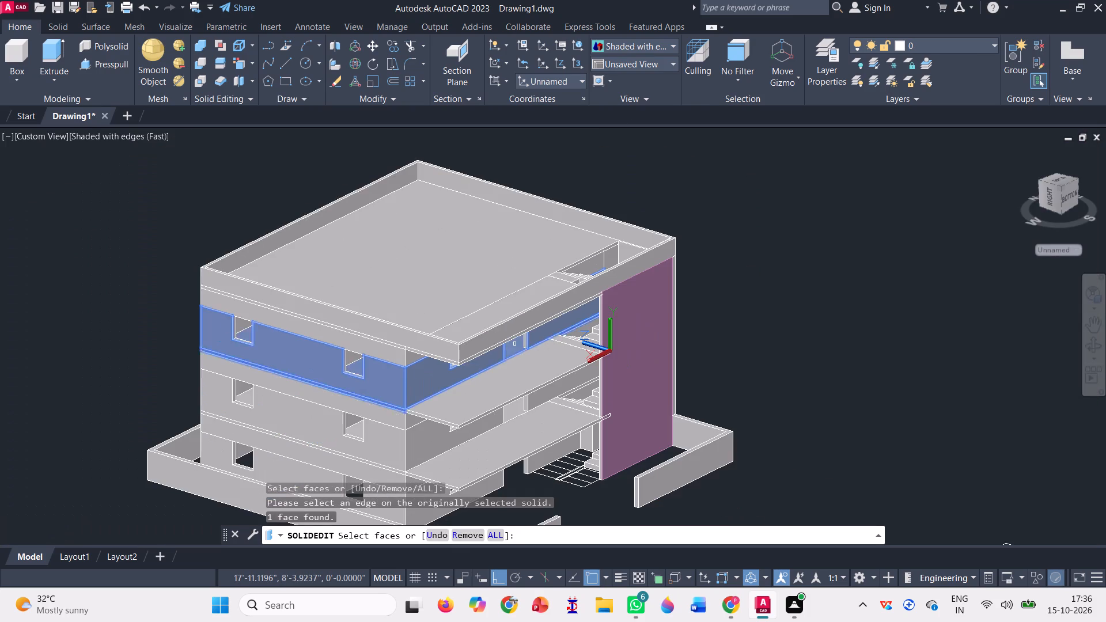
scroll(514, 343, up, 6)
click(568, 323)
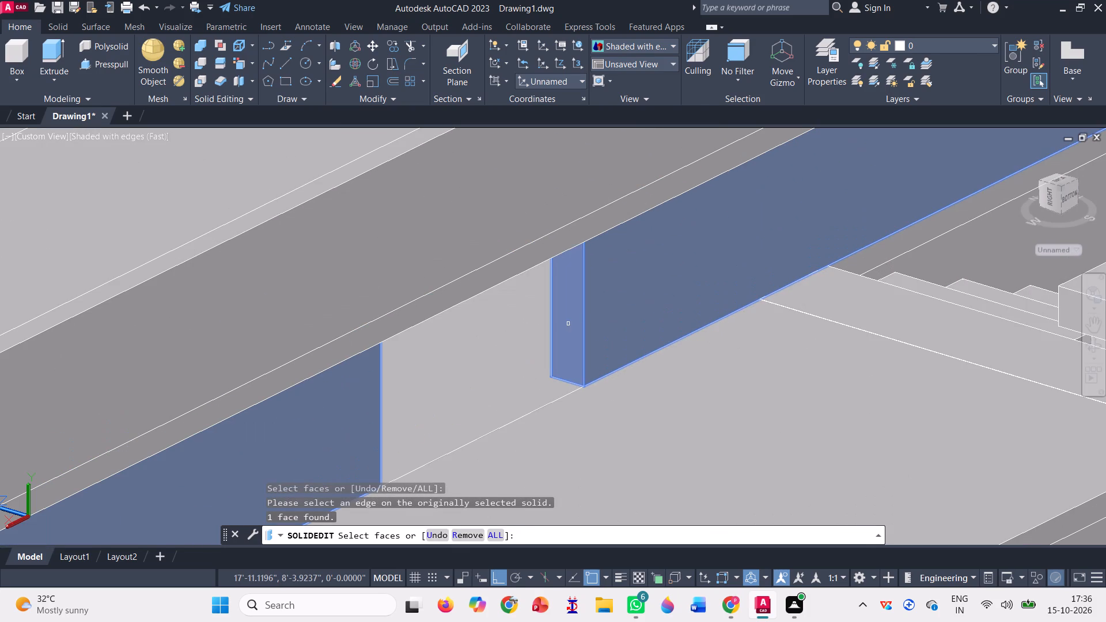
scroll(565, 326, down, 2)
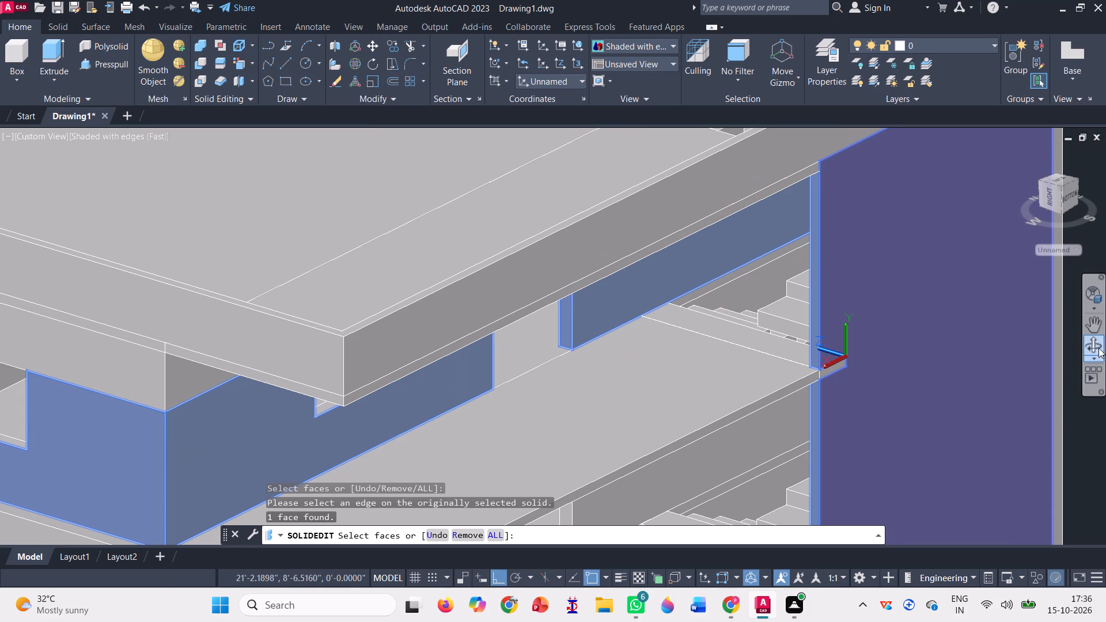
click(1098, 346)
drag(704, 376, 572, 392)
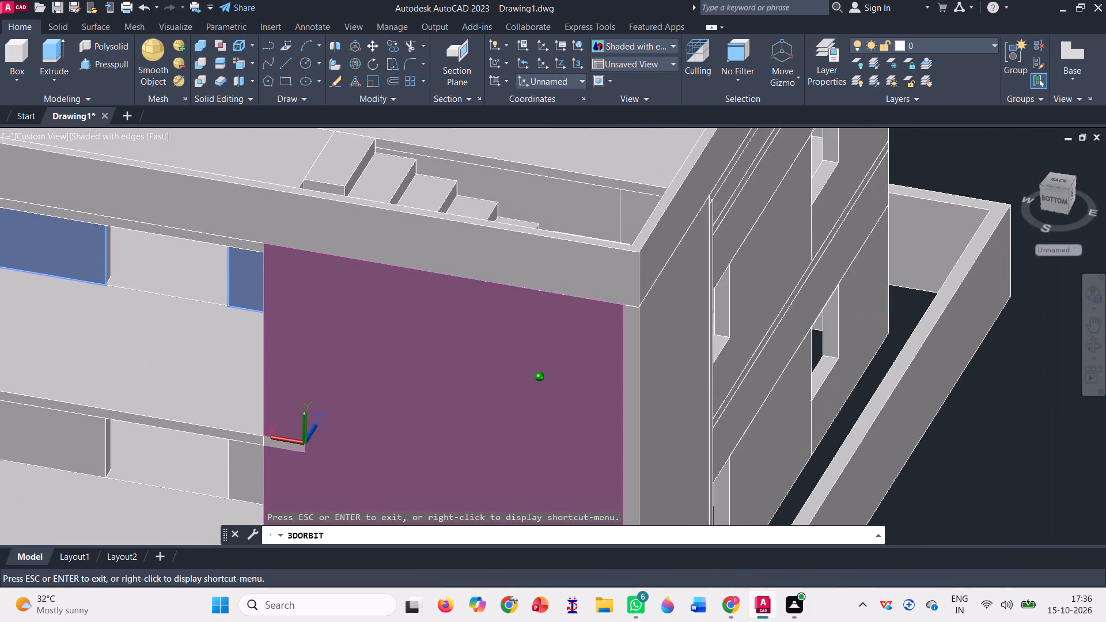
drag(572, 392, 546, 381)
scroll(56, 128, up, 3)
key(Escape)
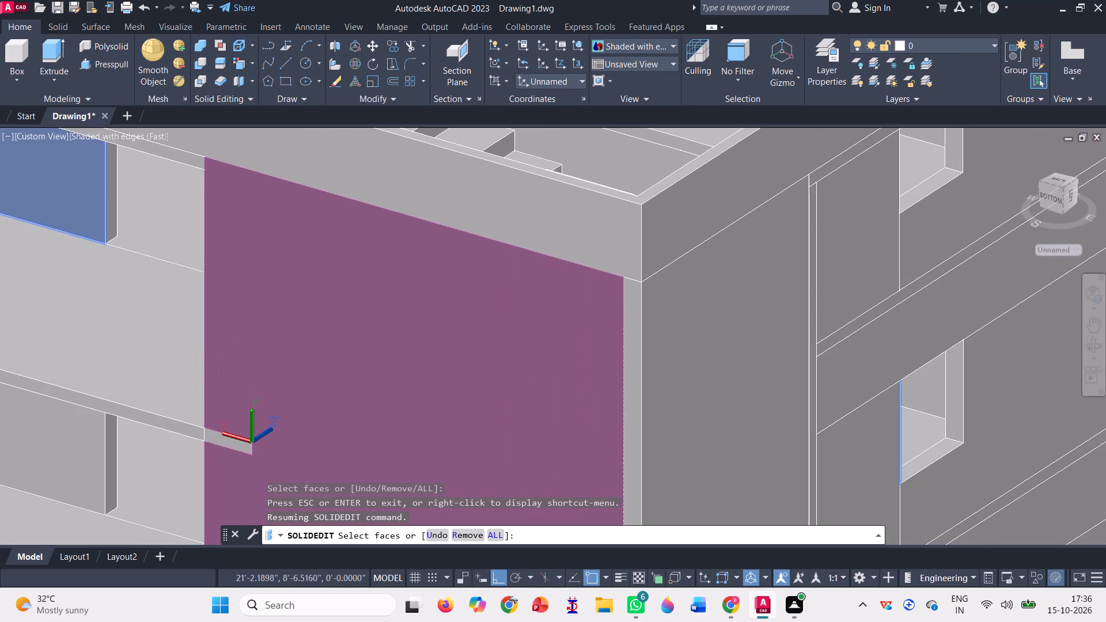
click(112, 191)
scroll(111, 231, down, 3)
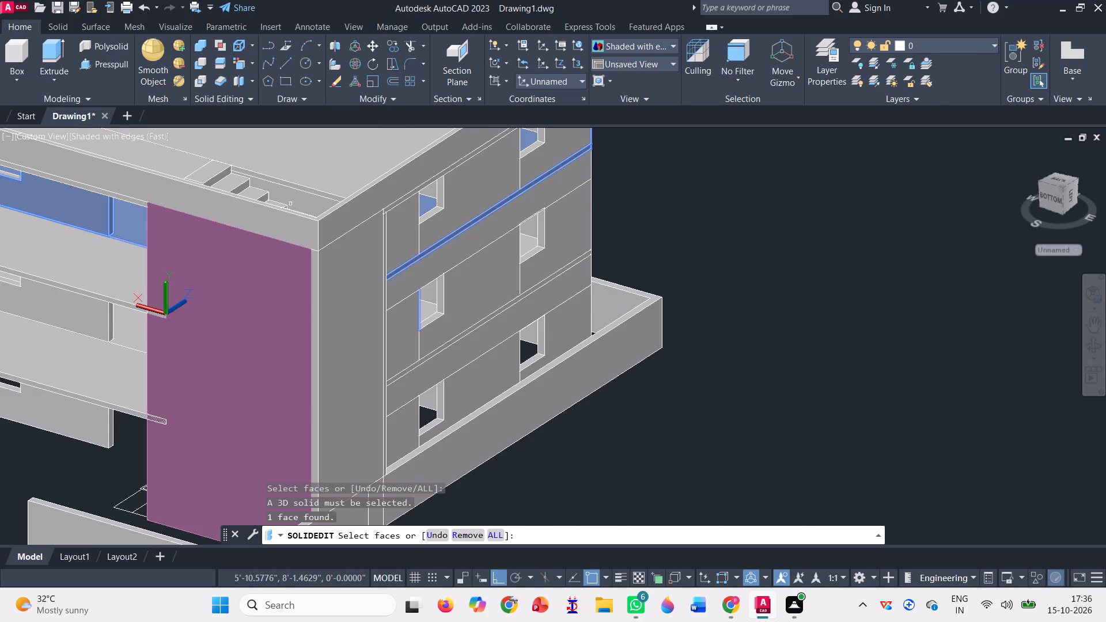
click(399, 242)
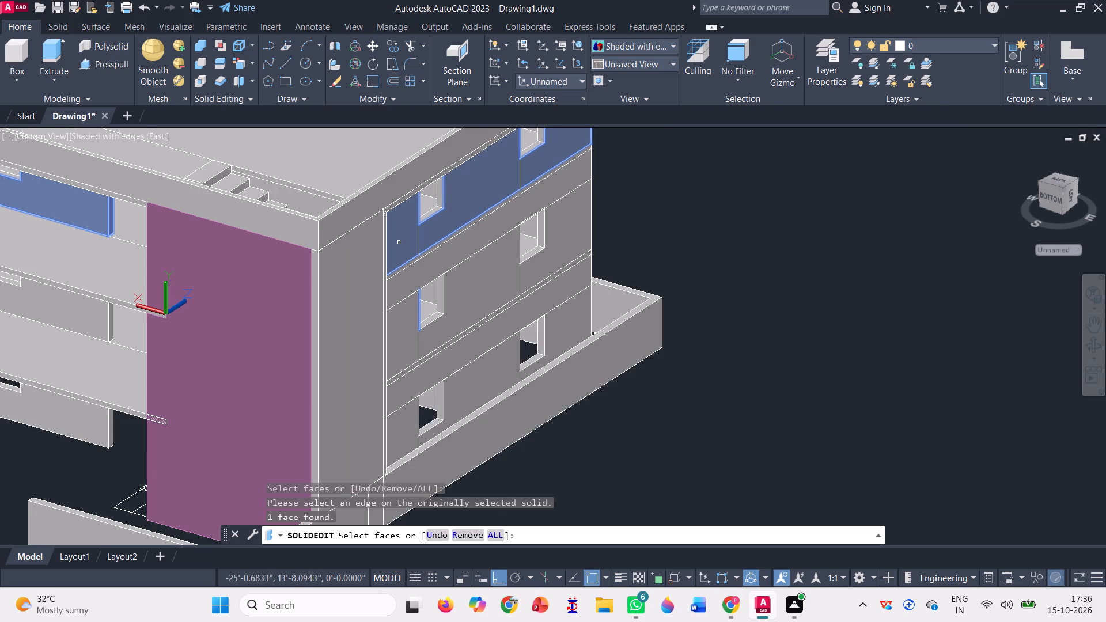
scroll(399, 242, up, 3)
click(360, 261)
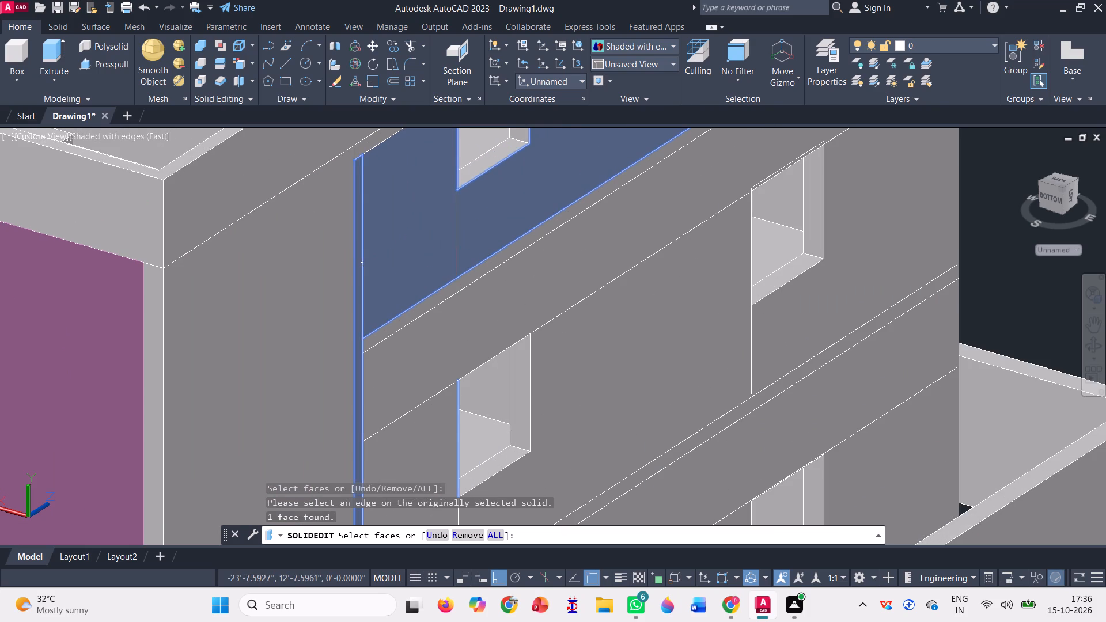
scroll(362, 264, down, 2)
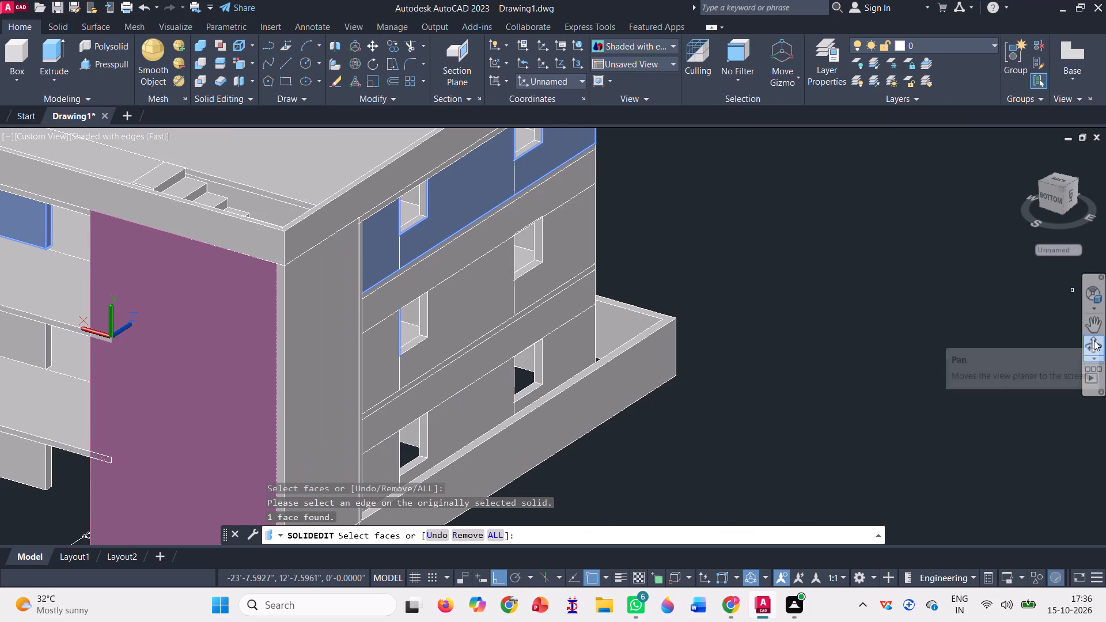
click(1094, 340)
drag(847, 341, 635, 389)
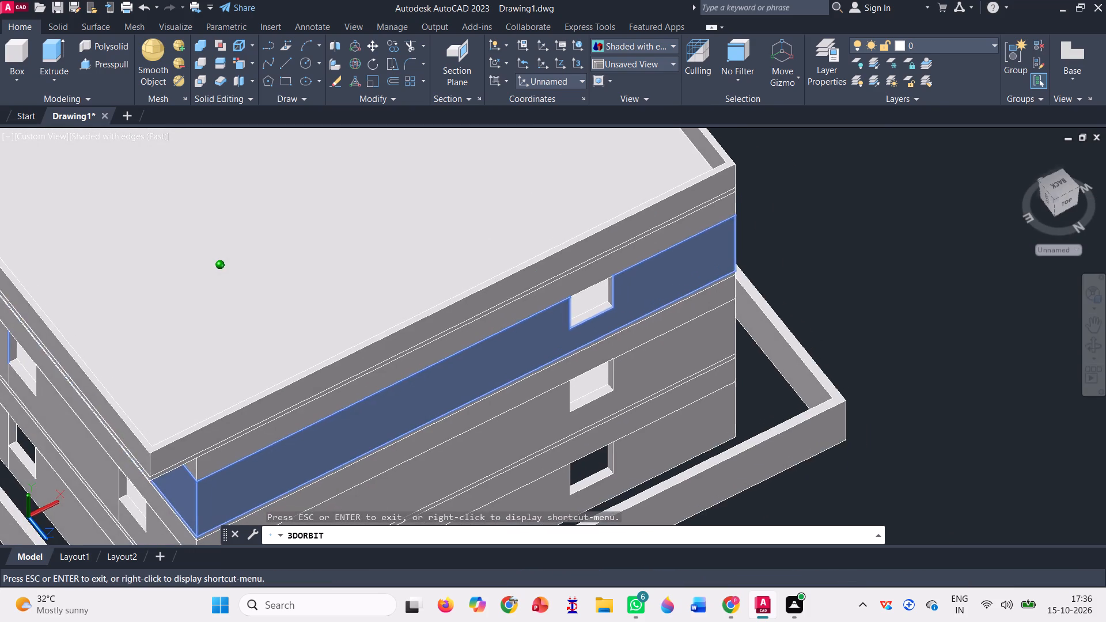
drag(635, 389, 908, 332)
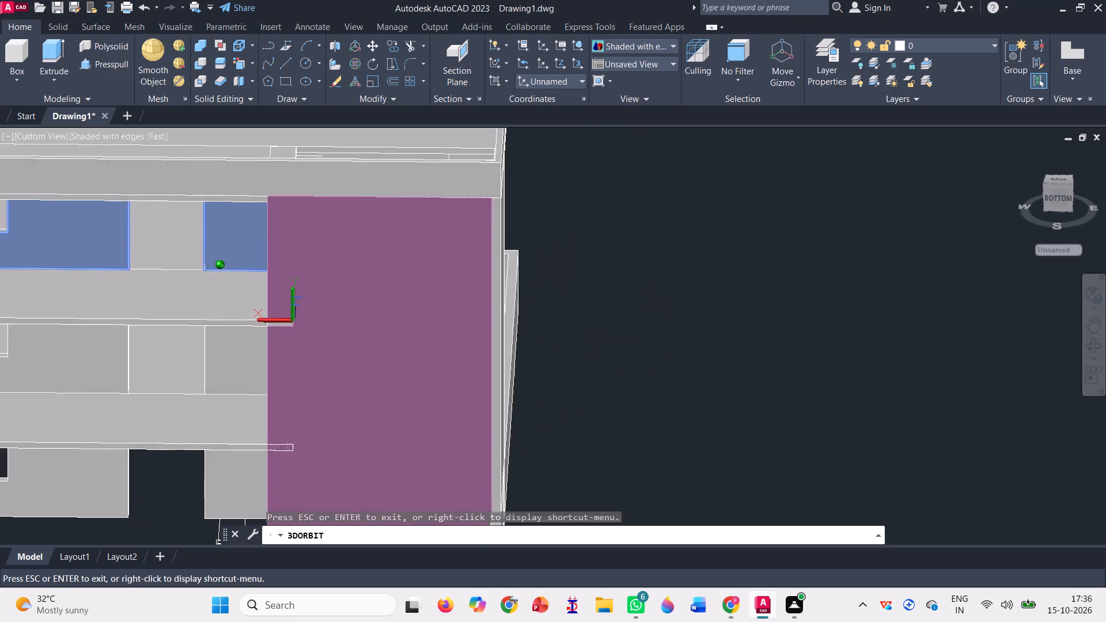
drag(908, 332, 846, 374)
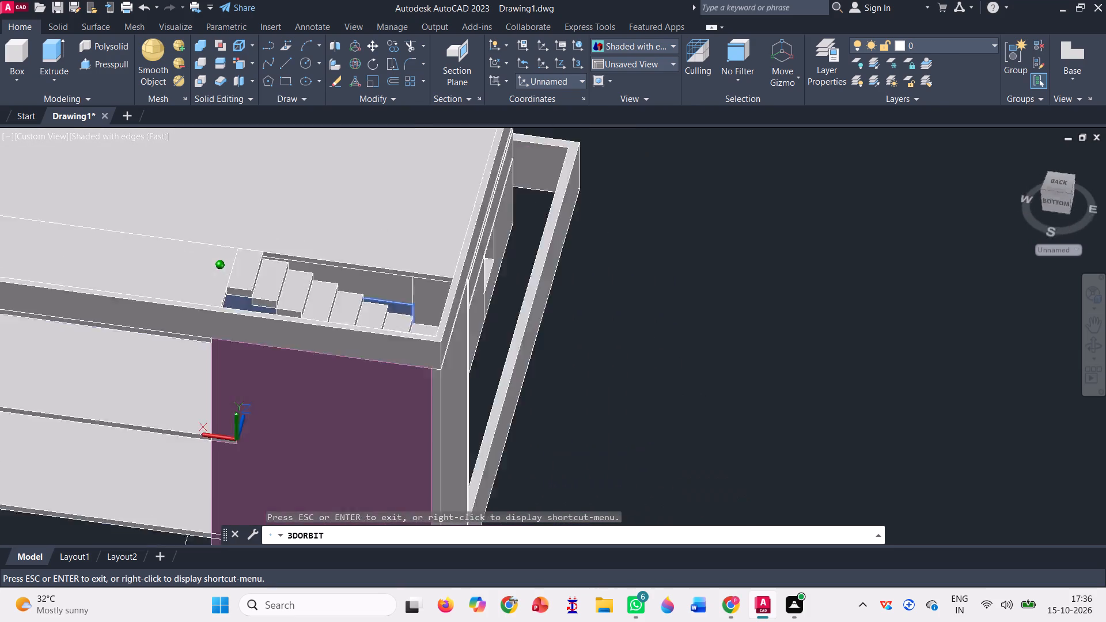
drag(846, 374, 960, 336)
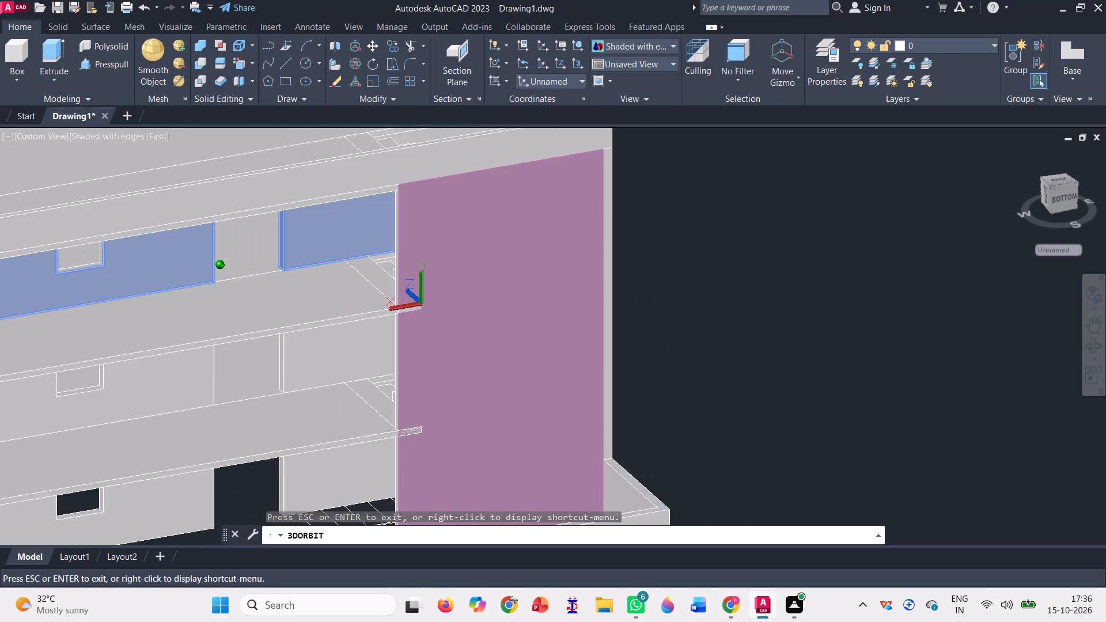
drag(960, 336, 975, 343)
key(space)
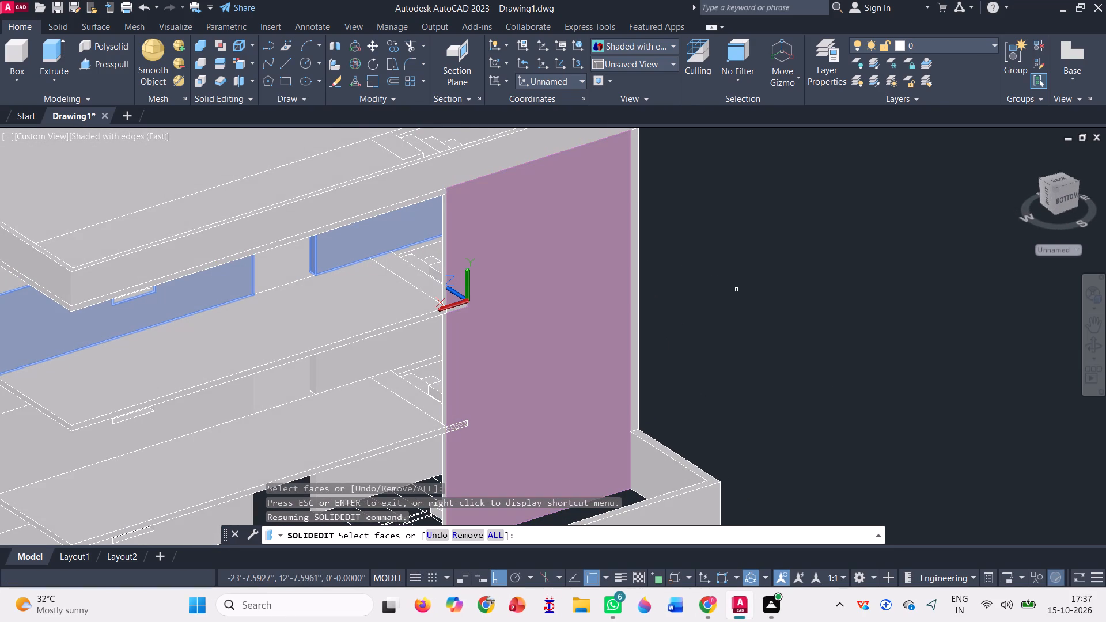
key(space)
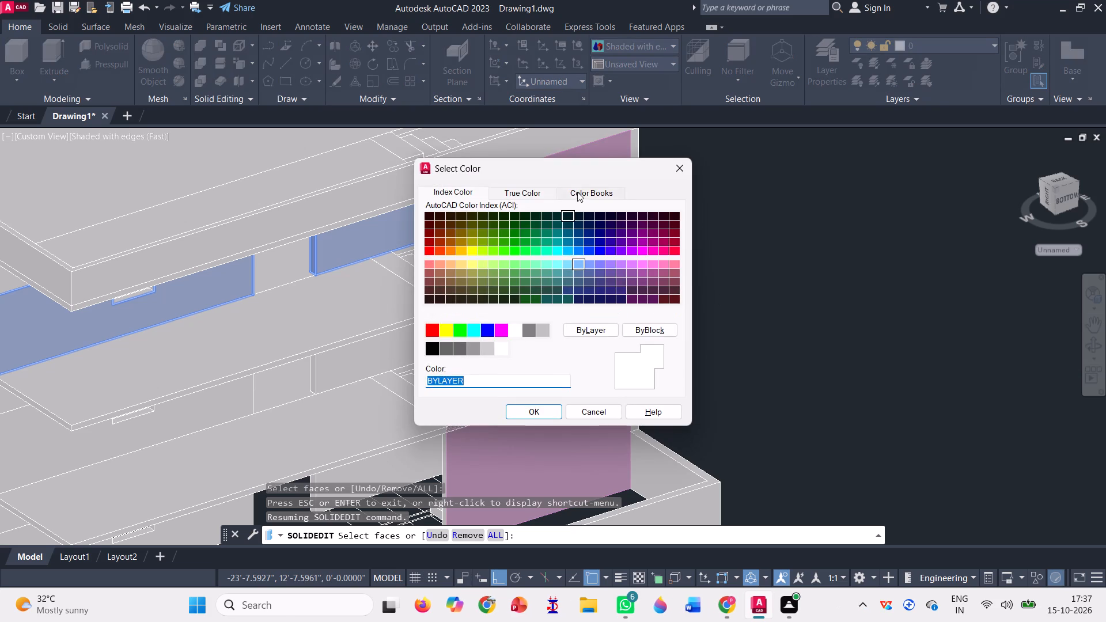
click(583, 192)
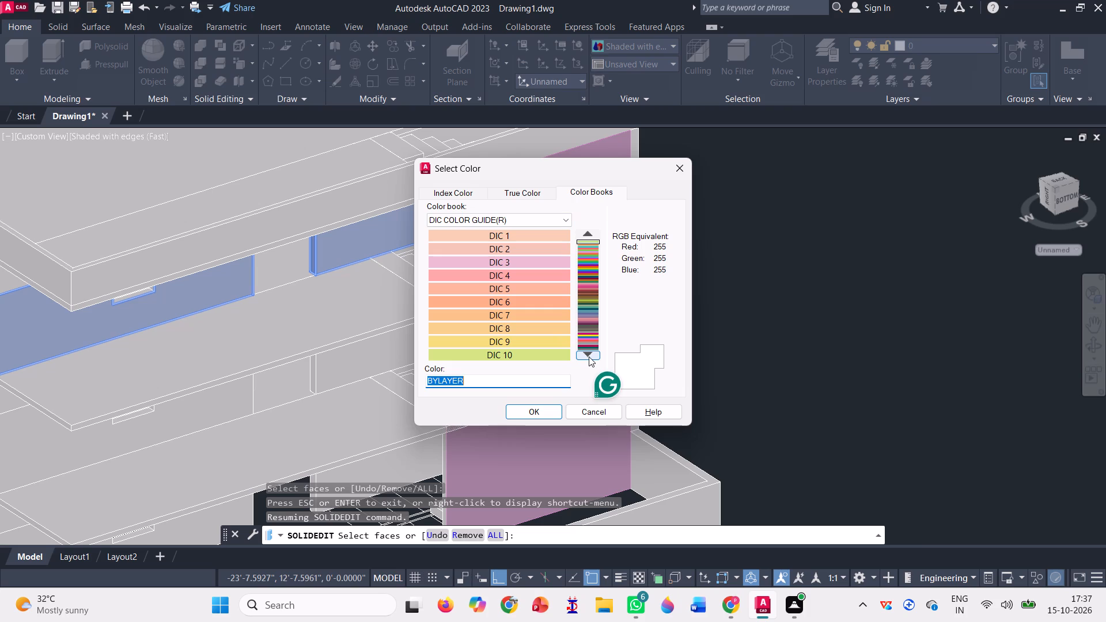
click(589, 356)
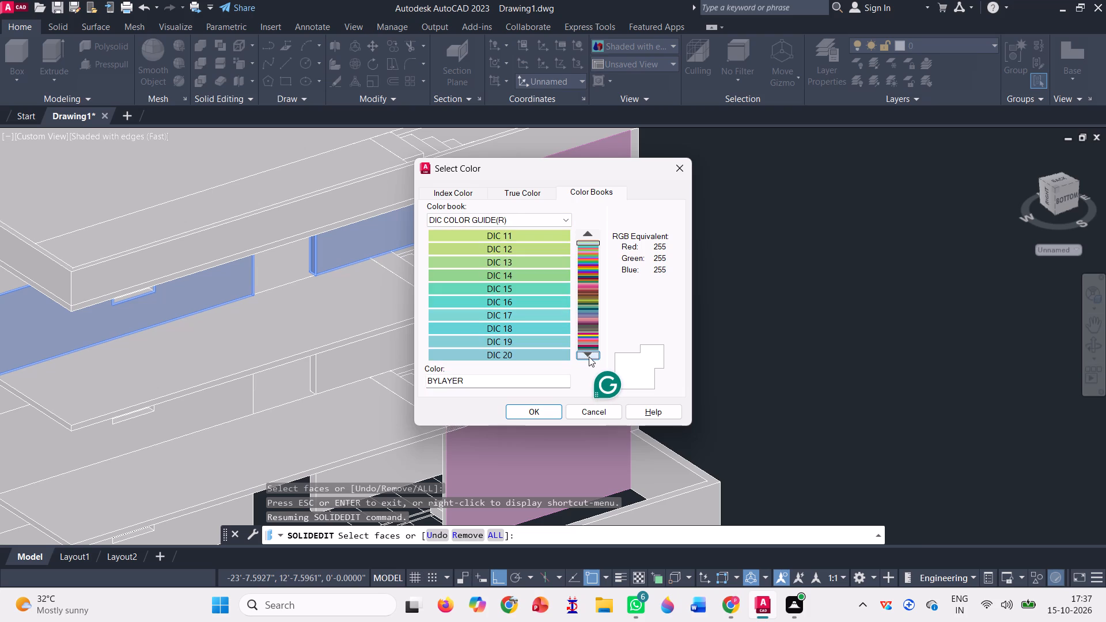
click(589, 356)
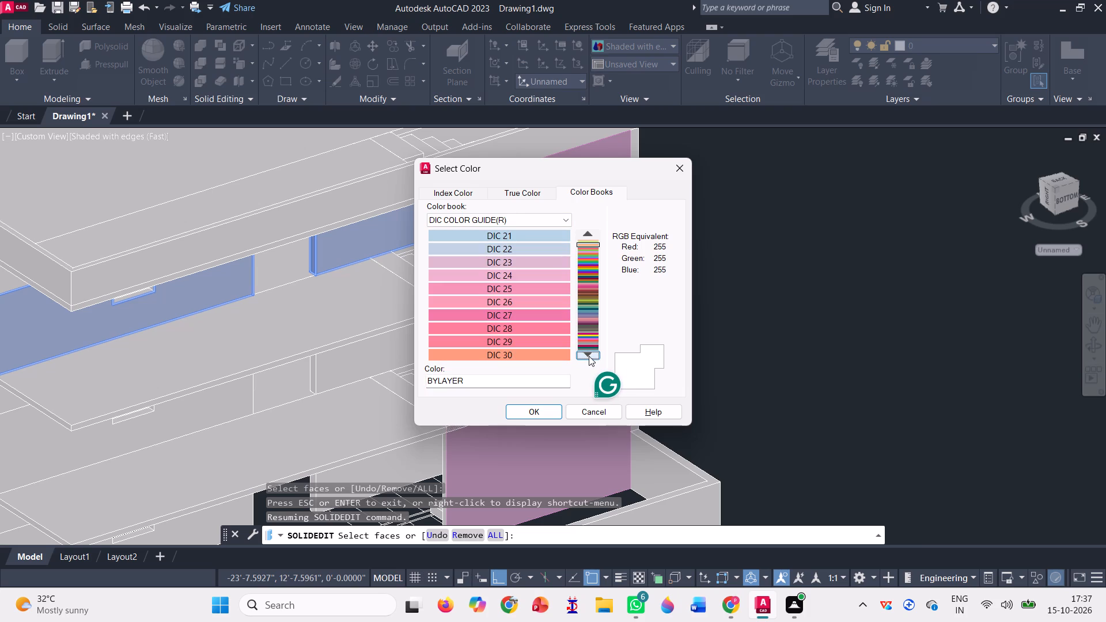
click(543, 276)
click(545, 406)
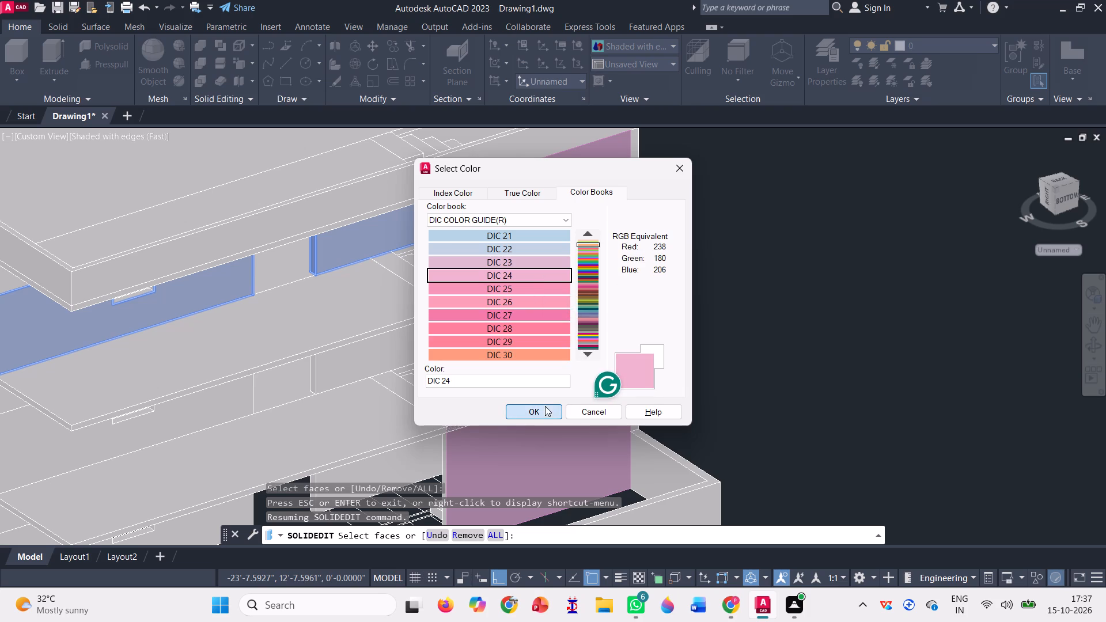
Erase the leftover outline and its line below the top-storey window nearest the stair end, on the side facade with two windows per storey.
scroll(650, 233, down, 2)
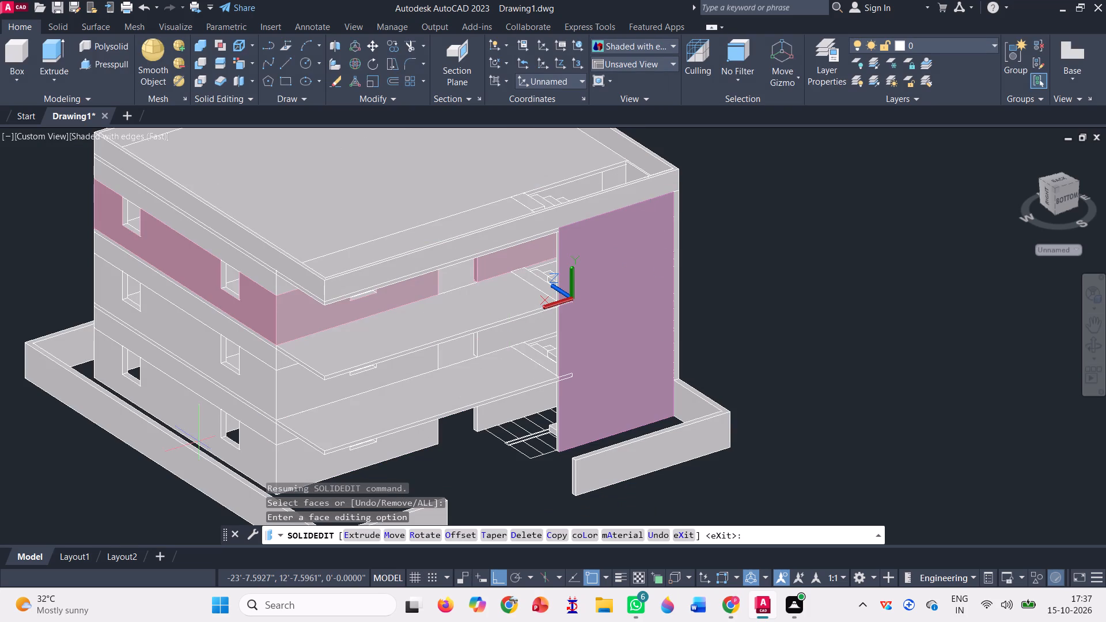
scroll(188, 411, up, 1)
scroll(427, 333, down, 1)
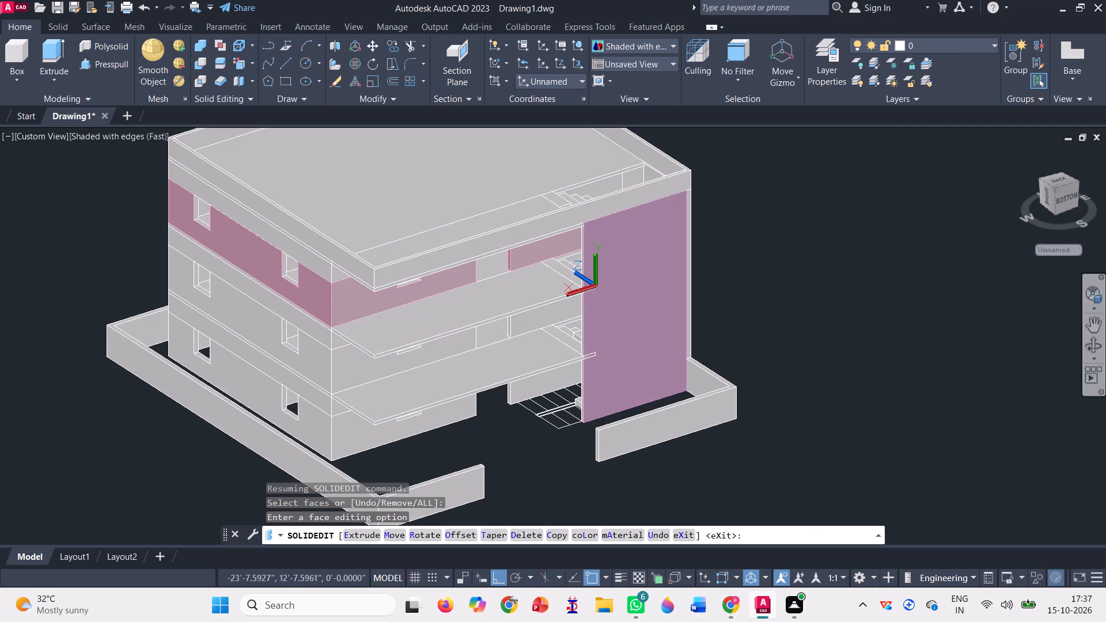
click(1095, 348)
drag(815, 411, 612, 415)
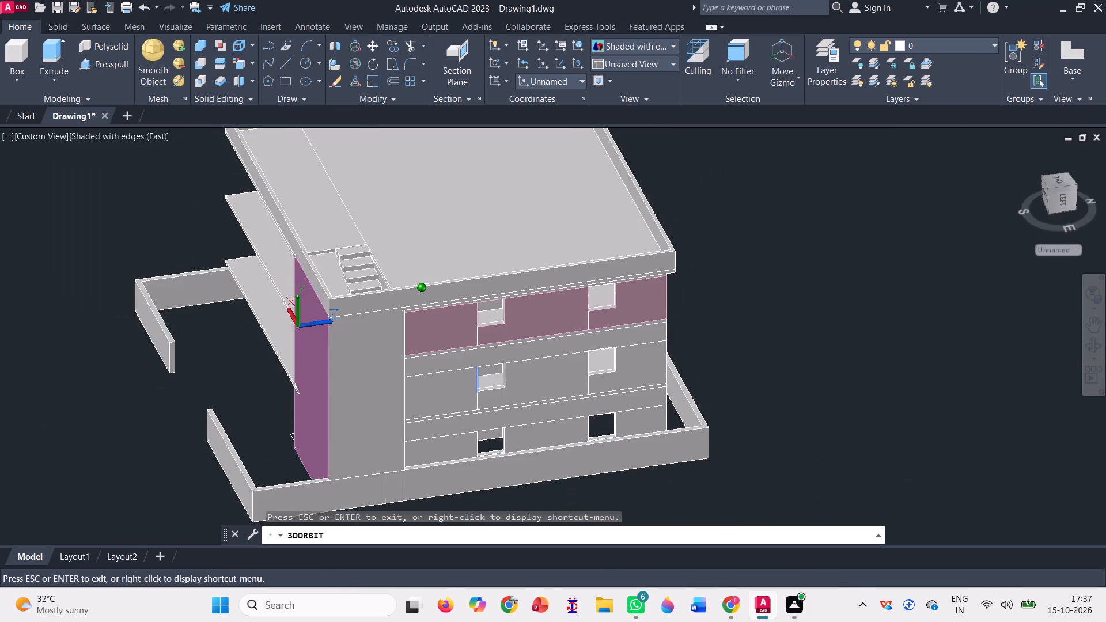
drag(612, 415, 634, 394)
scroll(467, 269, up, 3)
key(Escape)
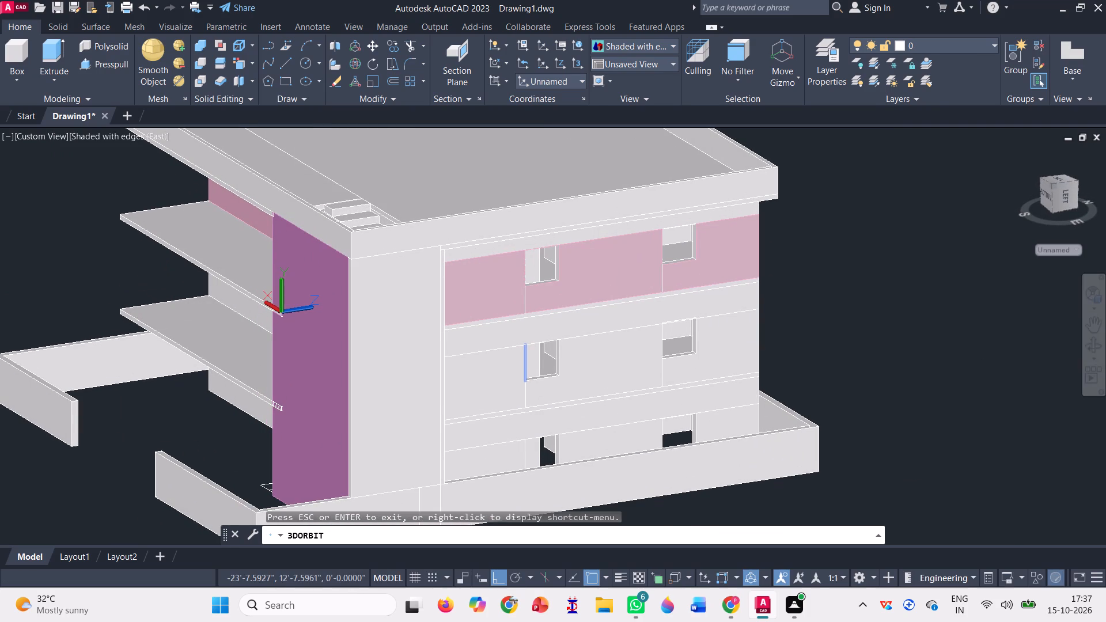
key(Escape)
scroll(527, 297, up, 3)
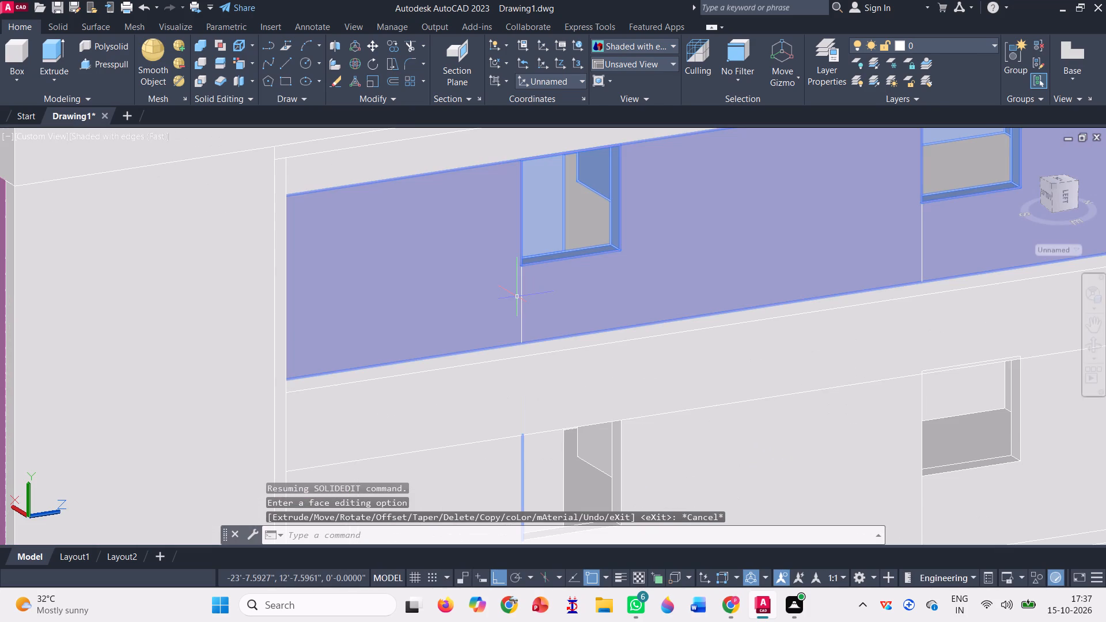
click(521, 305)
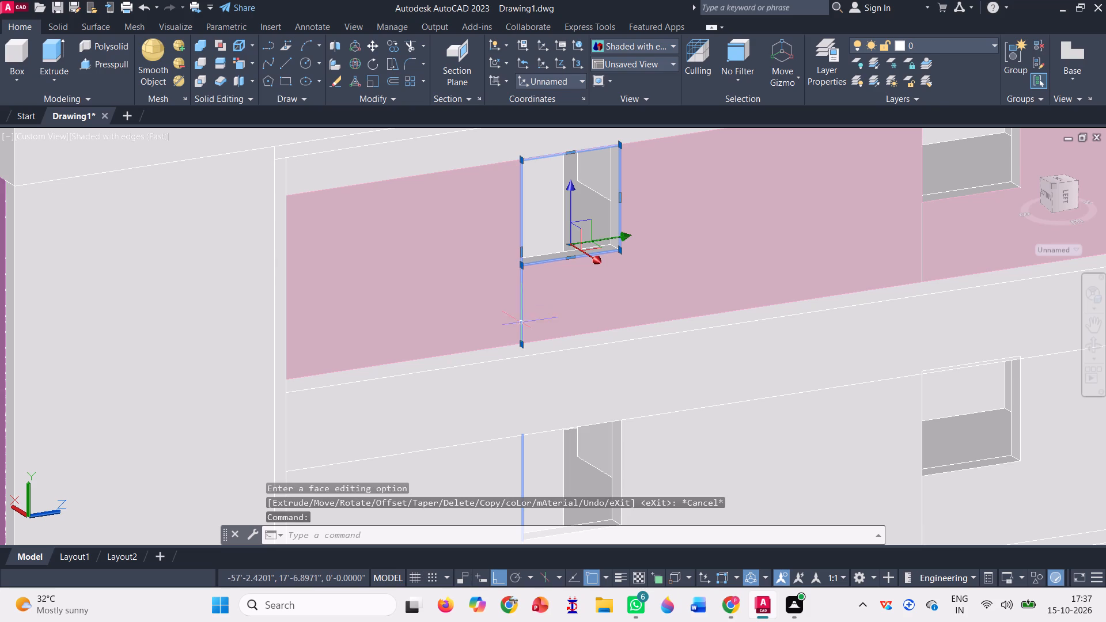
key(Delete)
scroll(517, 320, down, 2)
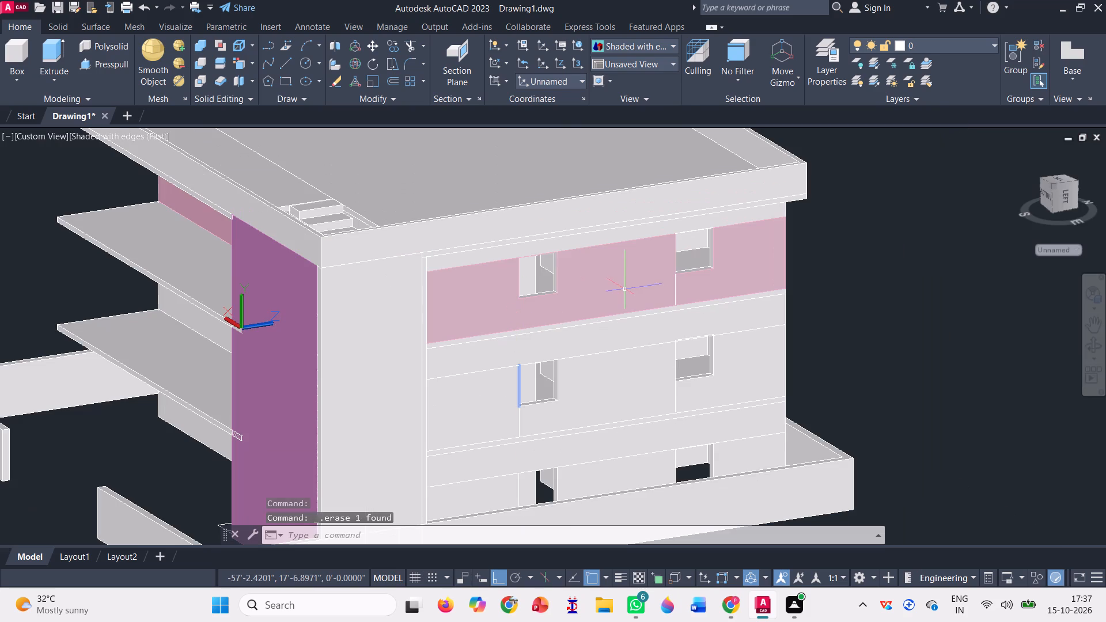
Erase the leftover outline and its line below the other top-storey window on the side facade, farther from the stair end.
scroll(661, 292, up, 3)
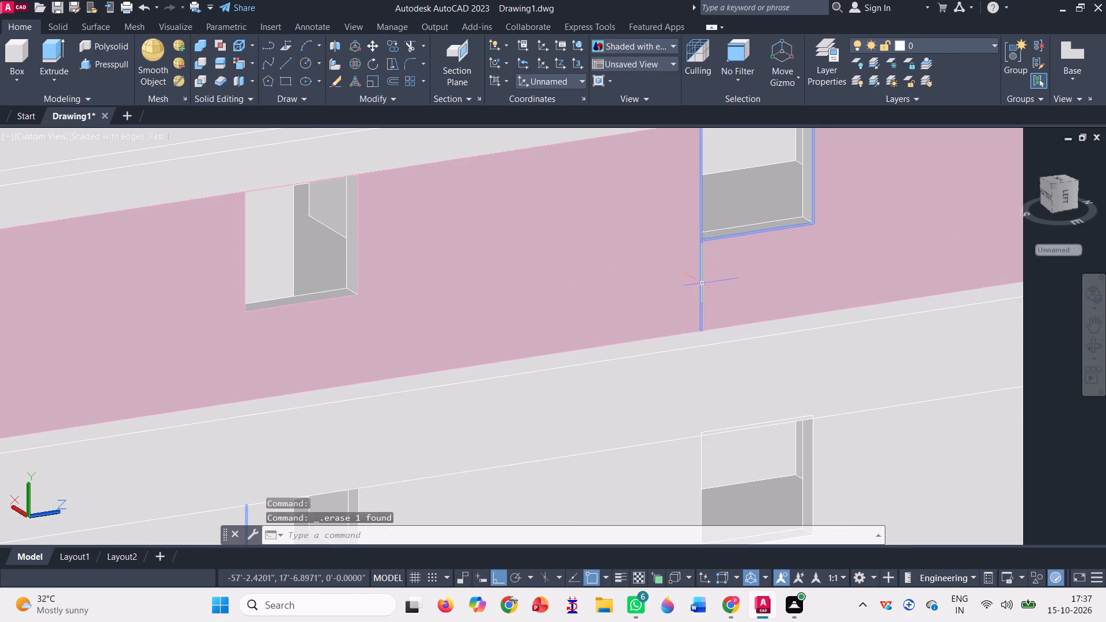
click(702, 282)
key(Delete)
scroll(640, 264, down, 3)
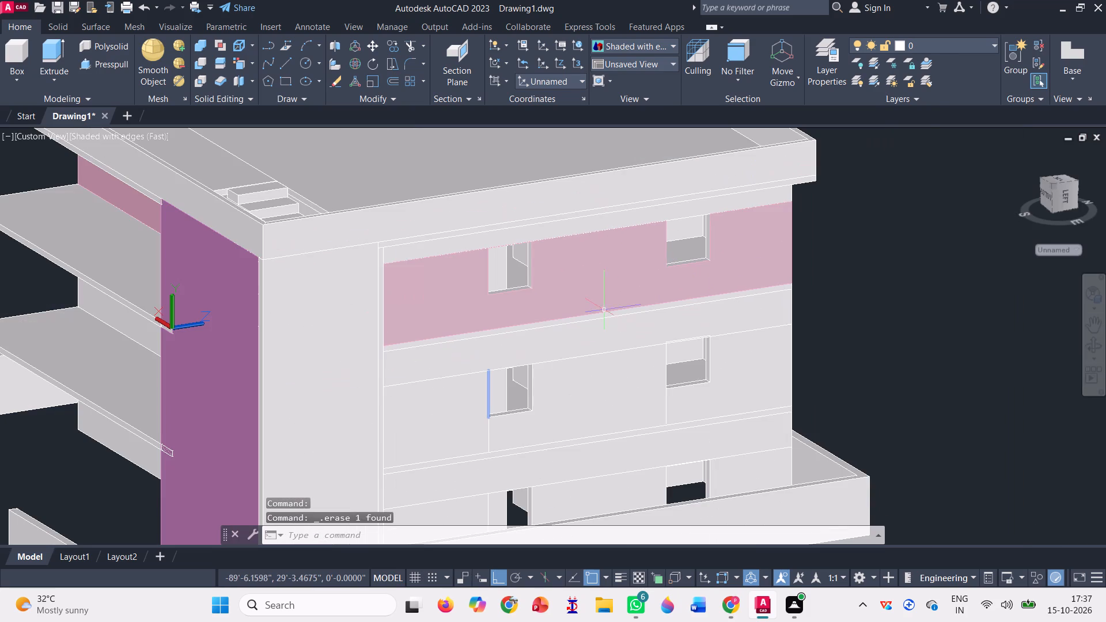
Erase the leftover outline and its line below the middle-storey window nearest the stair end on the same side facade.
scroll(514, 442, up, 2)
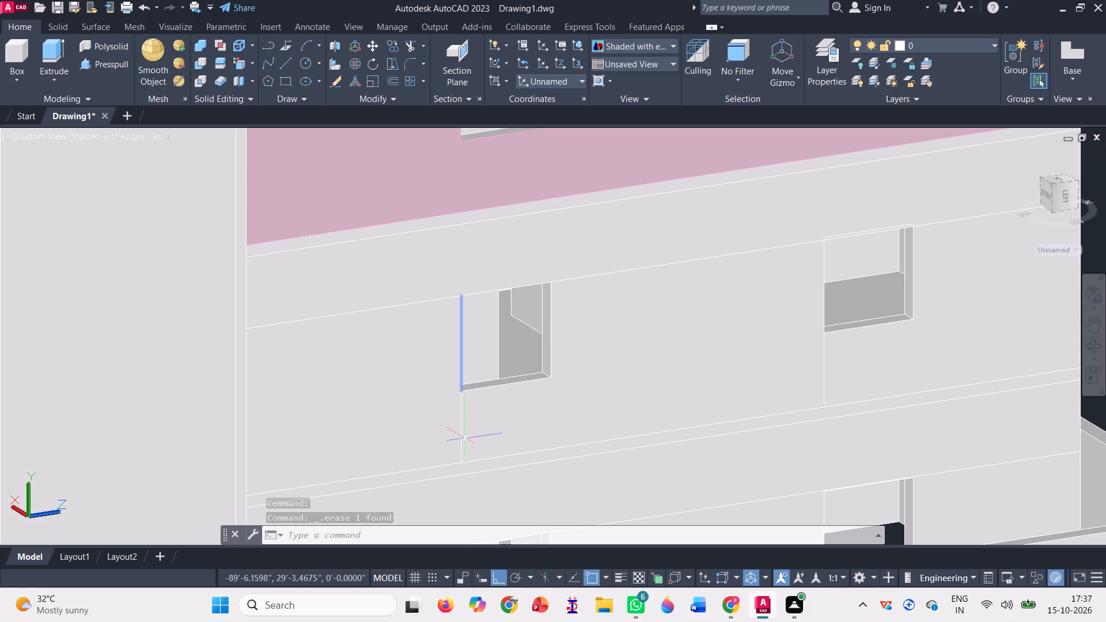
click(463, 437)
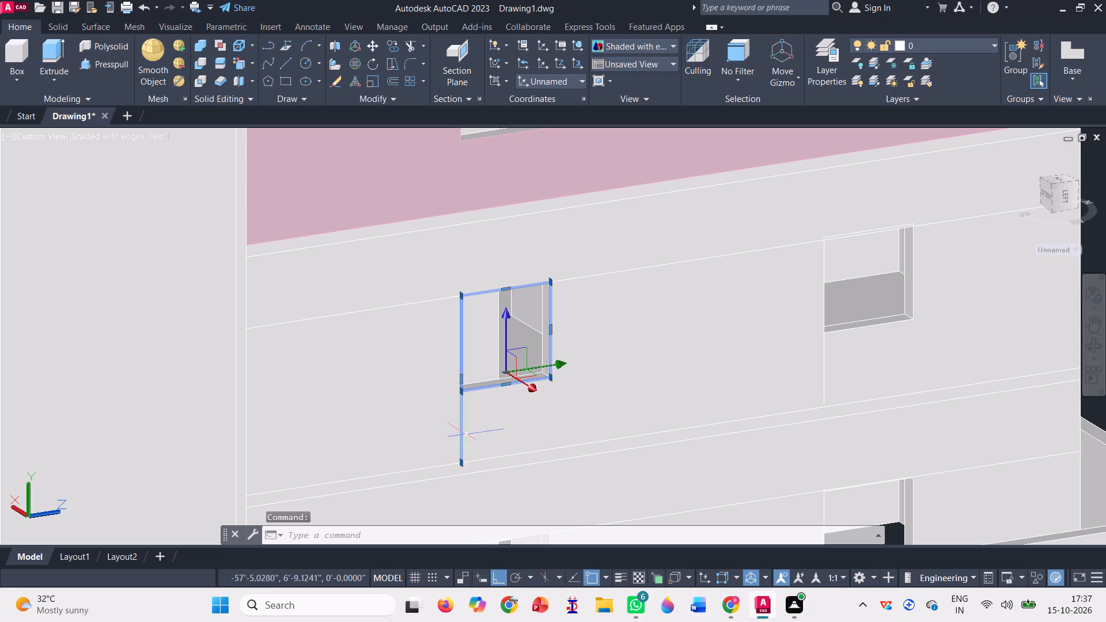
key(Delete)
scroll(465, 349, up, 2)
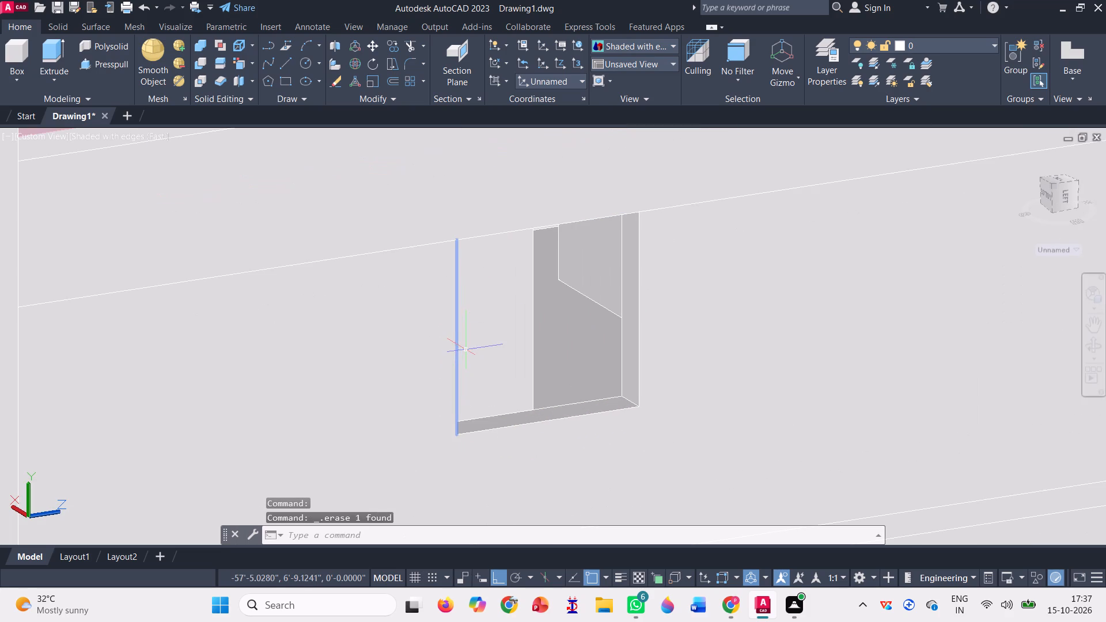
scroll(565, 341, down, 2)
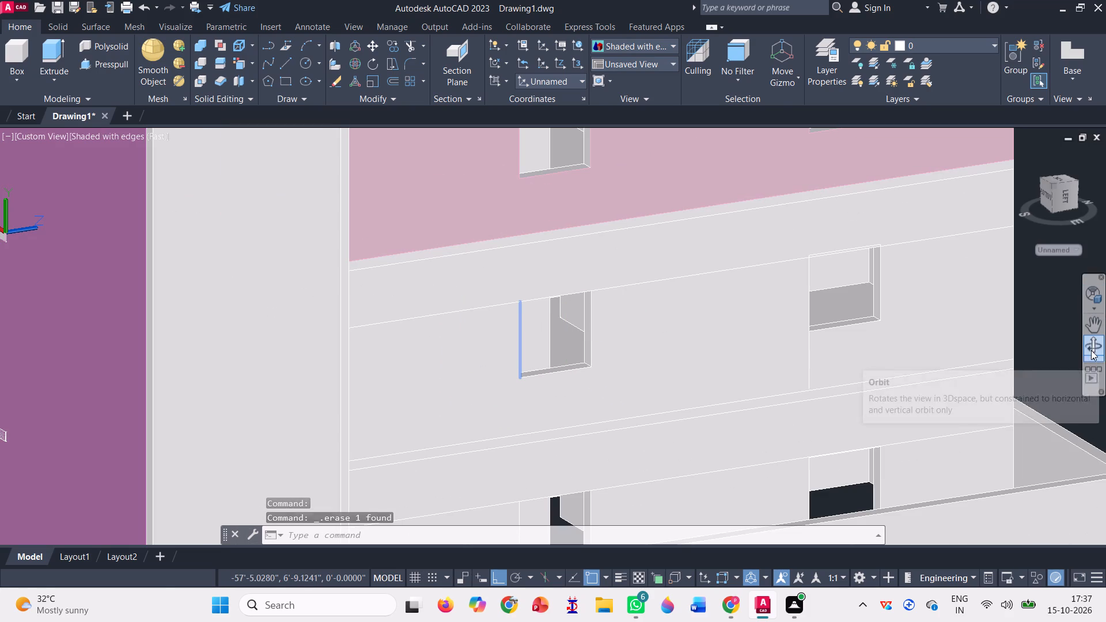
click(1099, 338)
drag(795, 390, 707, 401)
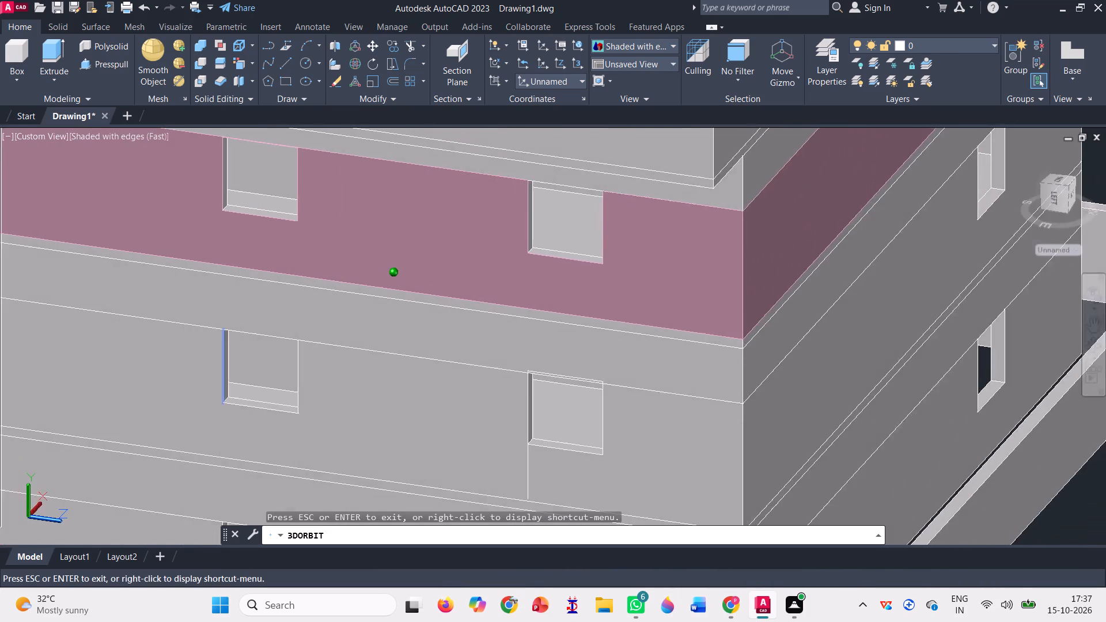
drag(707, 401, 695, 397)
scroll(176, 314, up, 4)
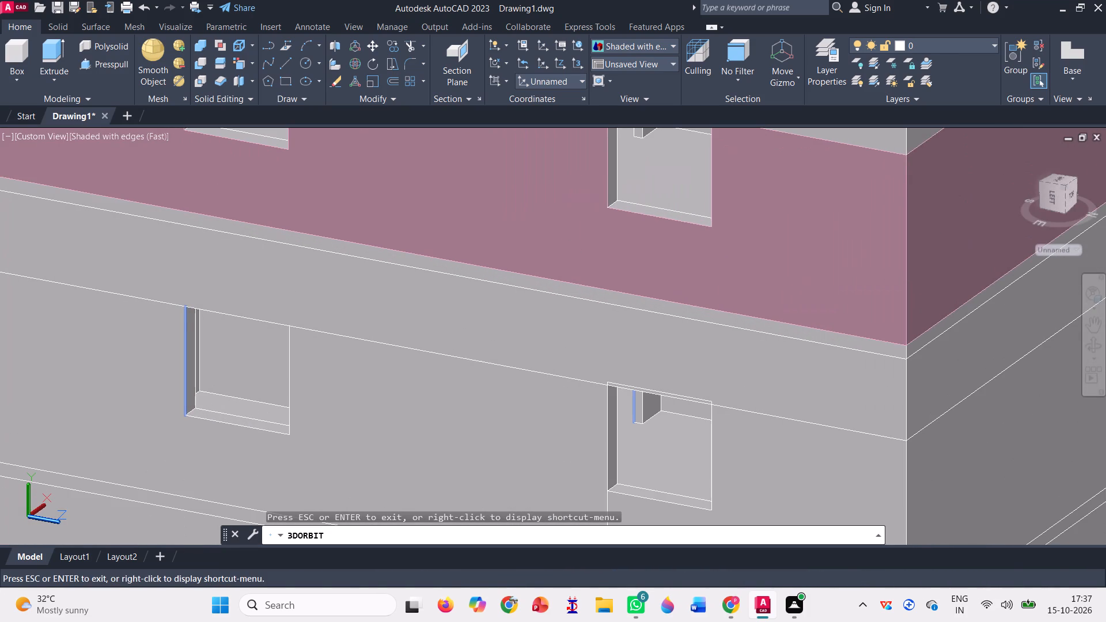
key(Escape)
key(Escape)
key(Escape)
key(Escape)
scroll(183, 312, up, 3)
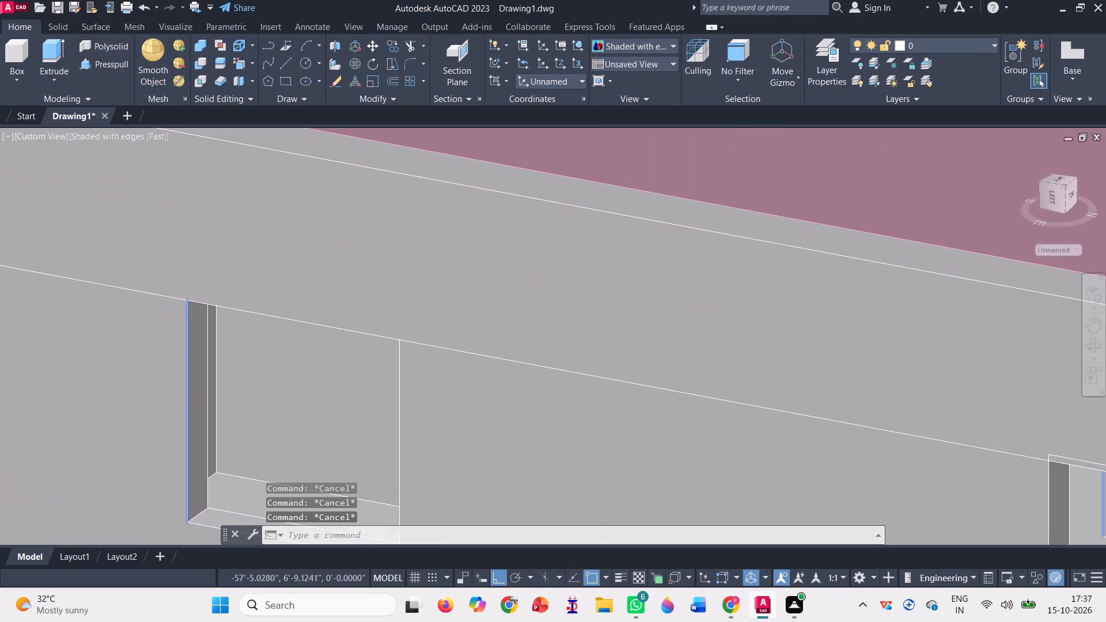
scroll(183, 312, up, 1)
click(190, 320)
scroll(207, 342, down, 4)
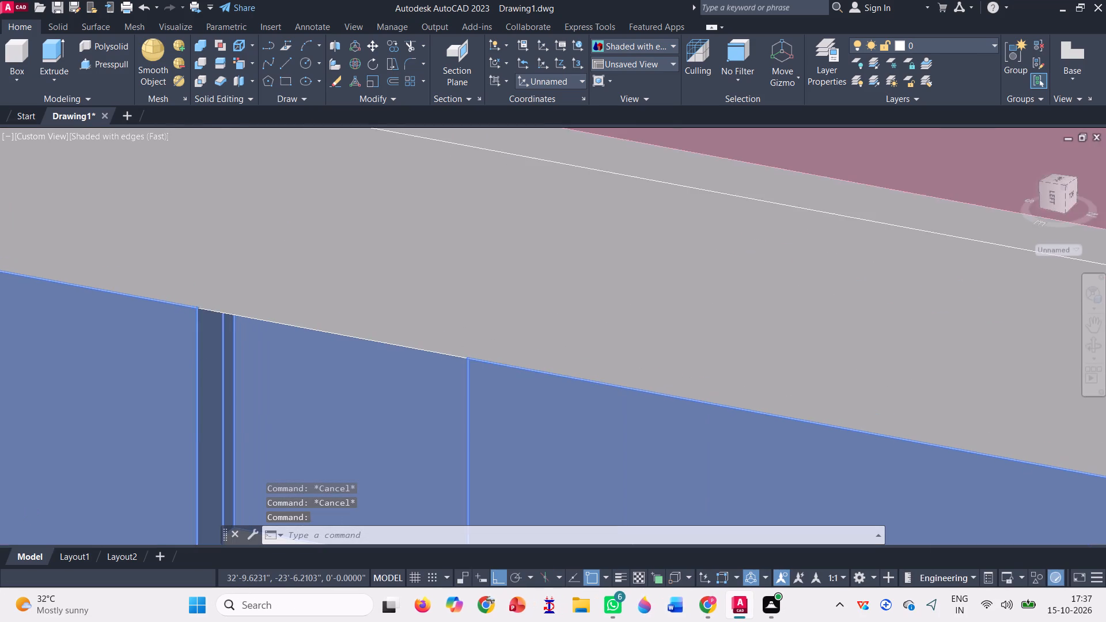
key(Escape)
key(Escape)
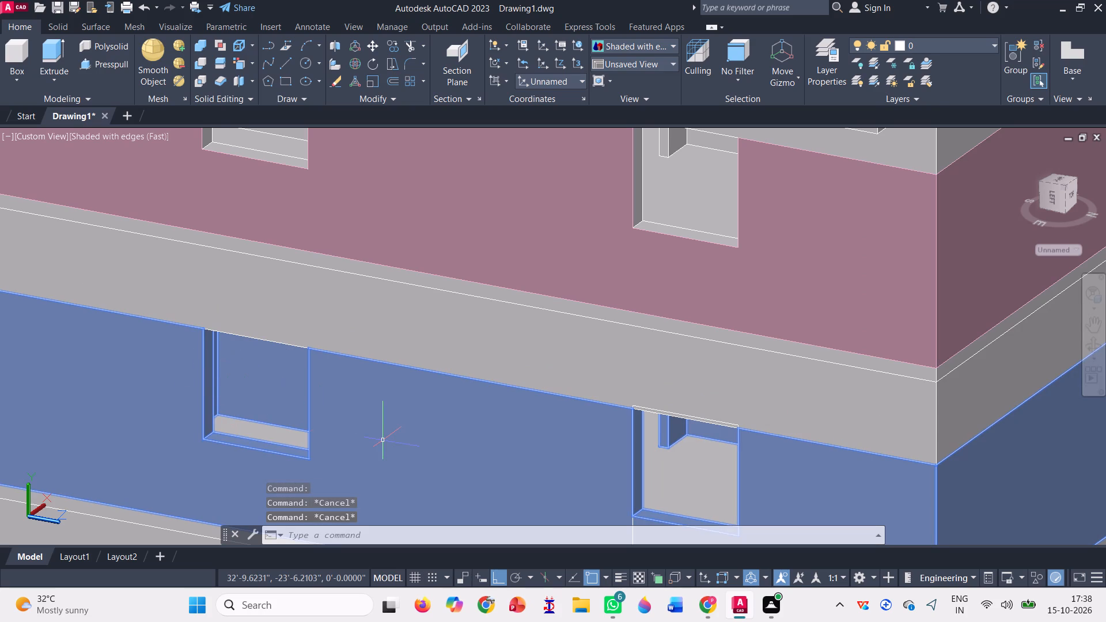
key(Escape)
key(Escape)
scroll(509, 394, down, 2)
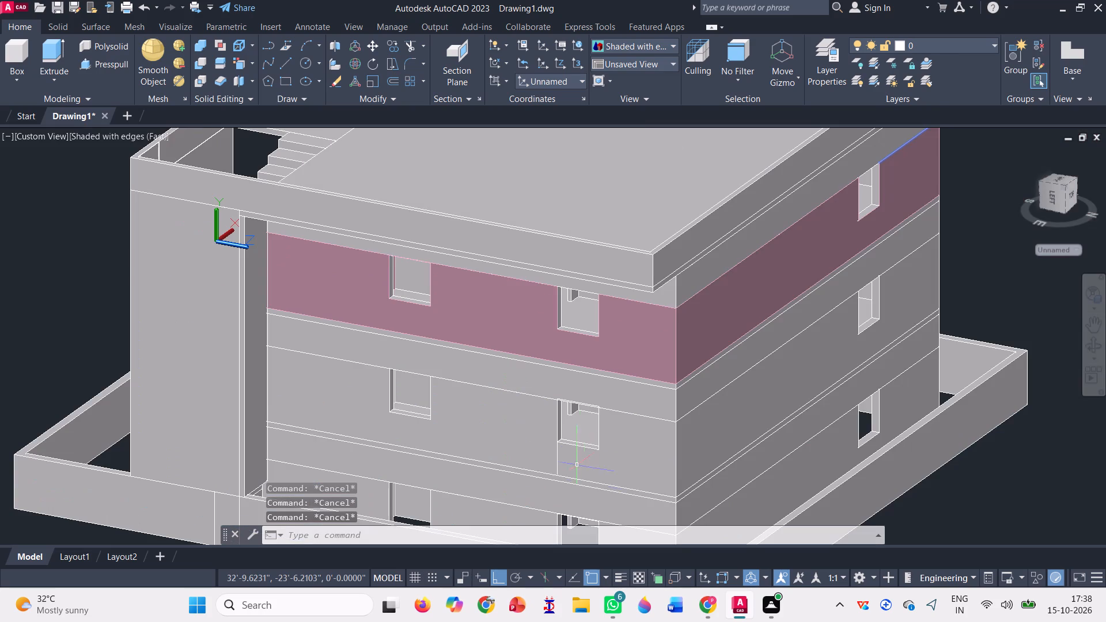
Erase the leftover outline and its line below the middle-storey window nearest the building corner on the side facade.
scroll(553, 451, up, 3)
click(566, 470)
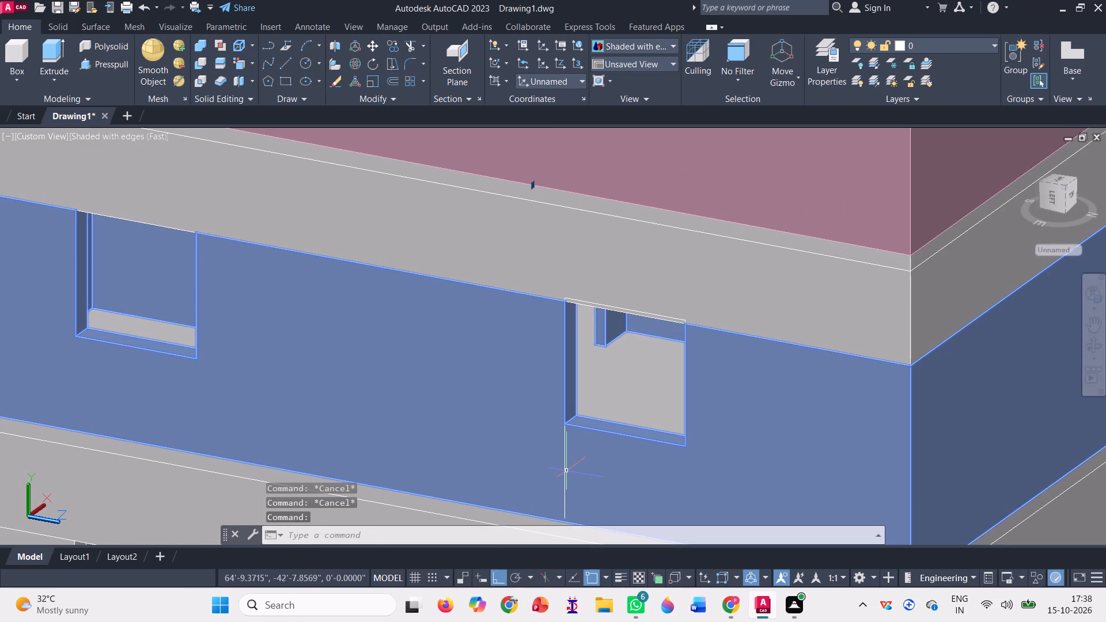
key(Escape)
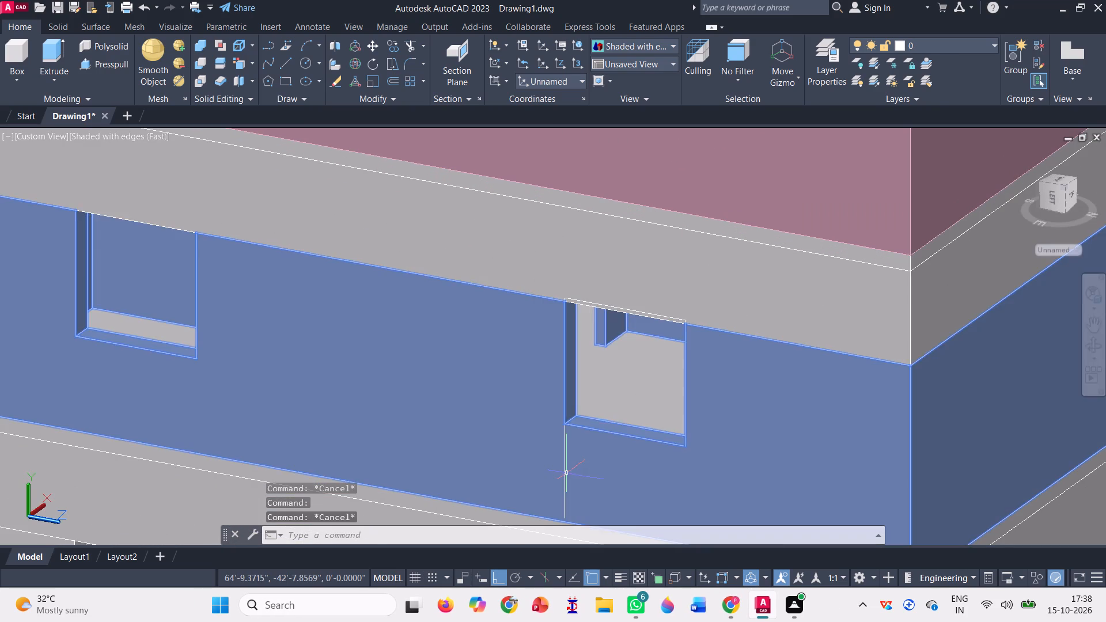
click(563, 470)
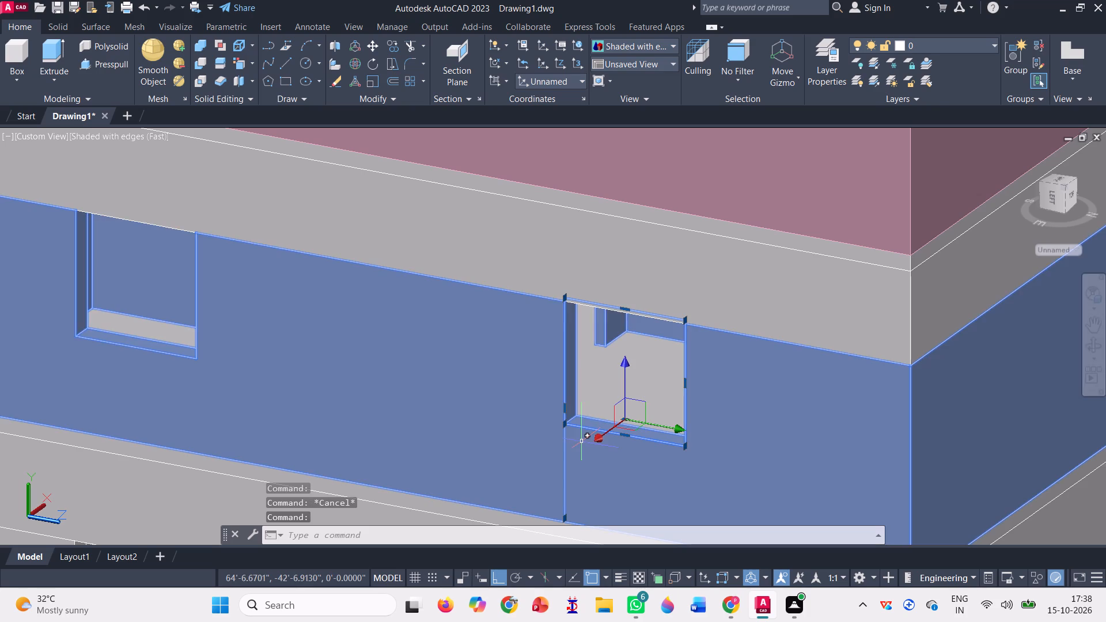
key(Delete)
scroll(586, 257, down, 2)
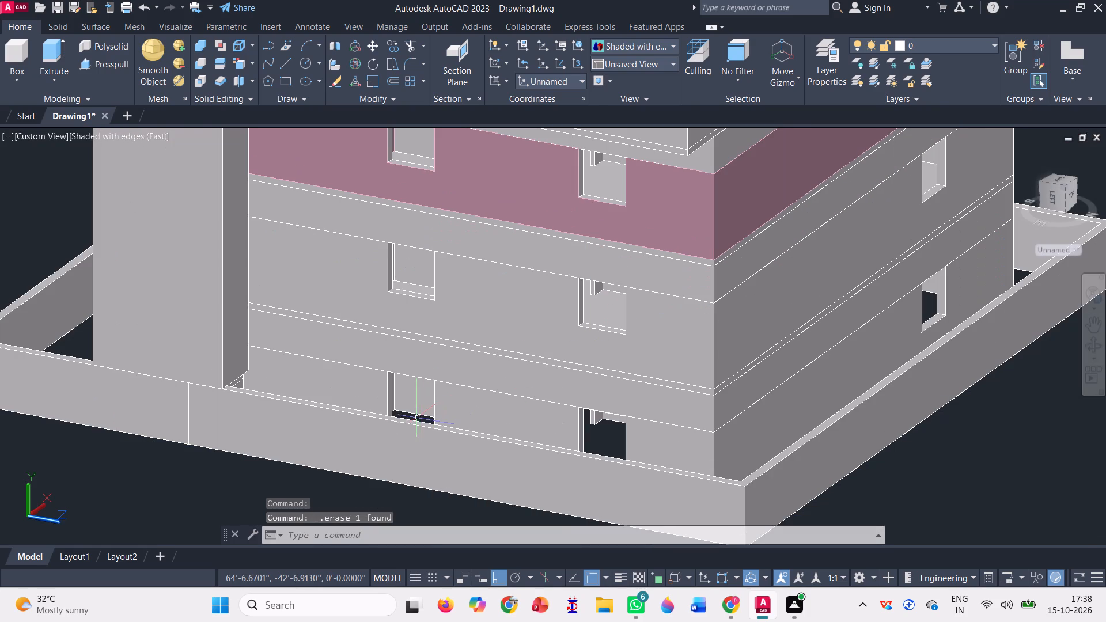
Erase the leftover outlines around both ground-storey windows on the side facade.
scroll(370, 405, up, 3)
click(418, 399)
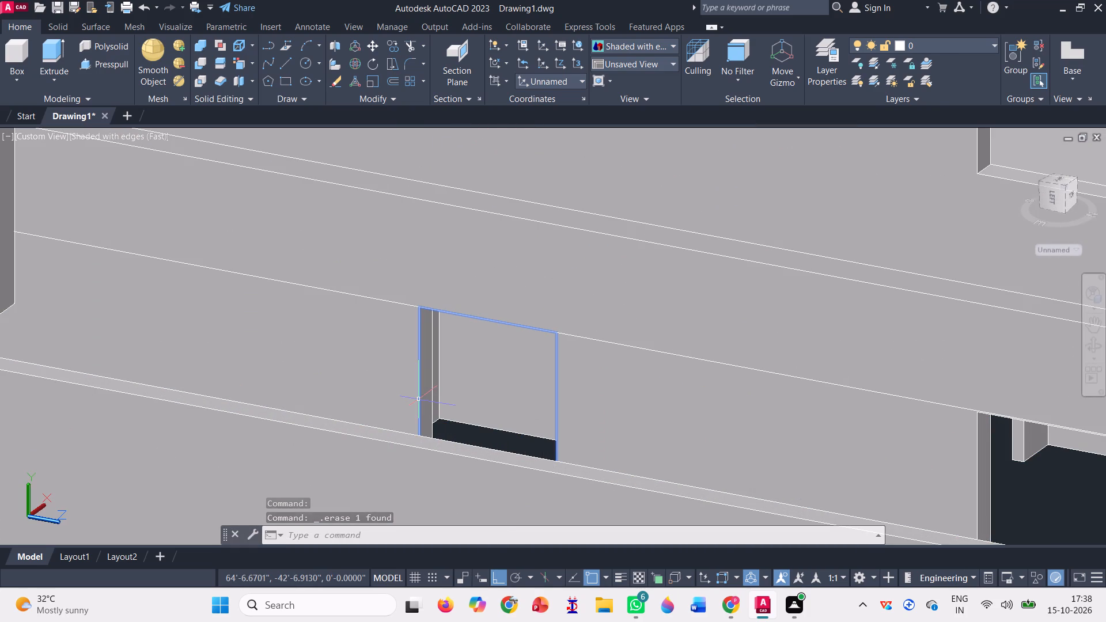
key(Delete)
scroll(327, 335, down, 1)
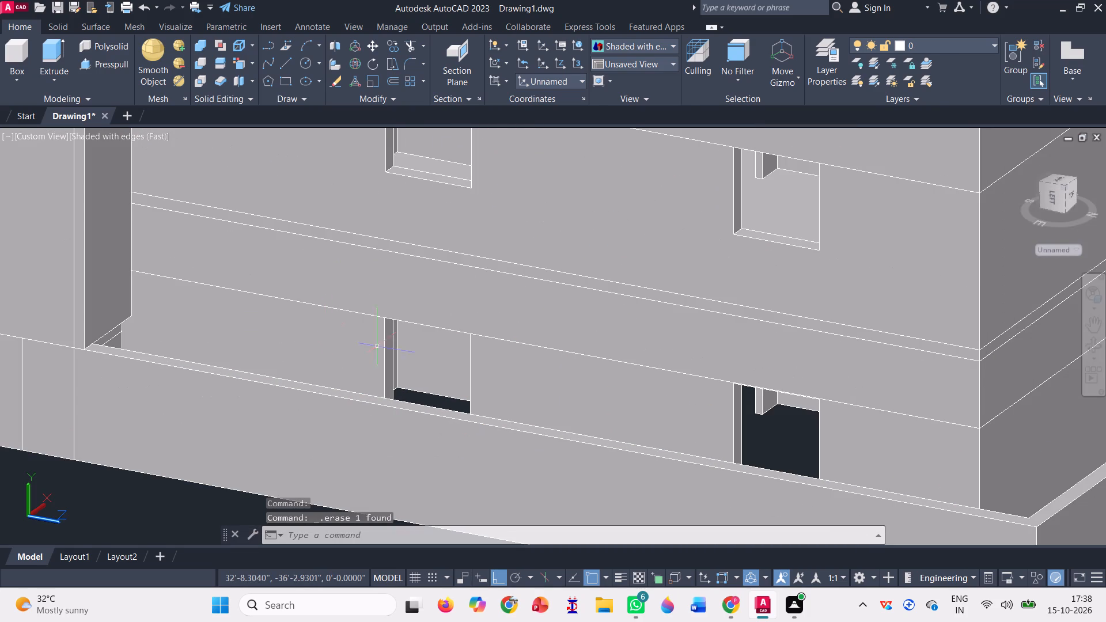
scroll(703, 414, up, 2)
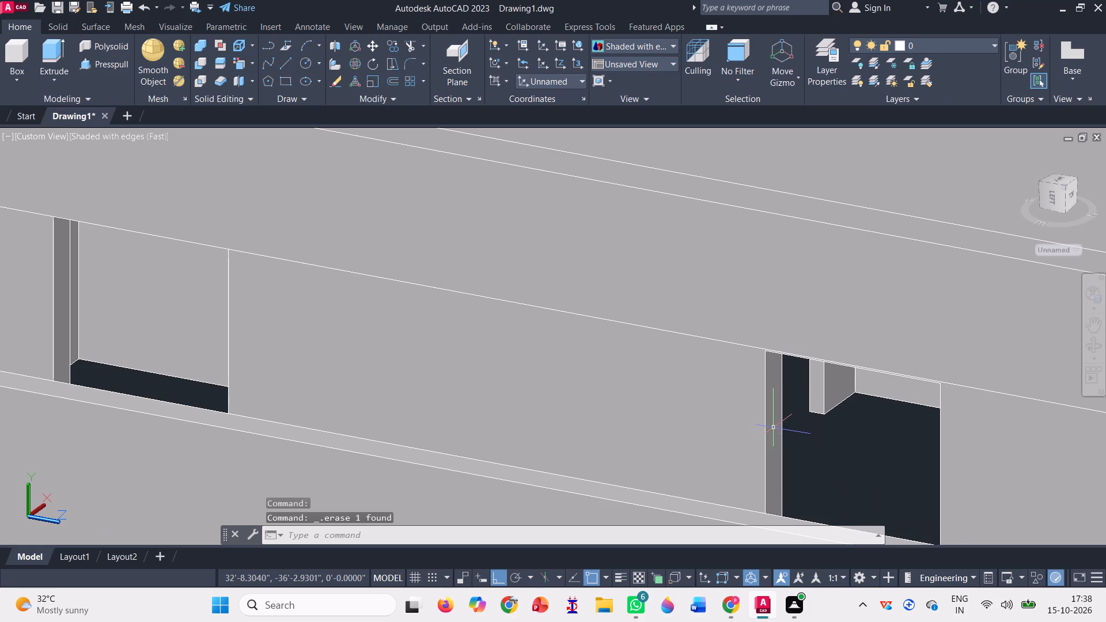
click(764, 422)
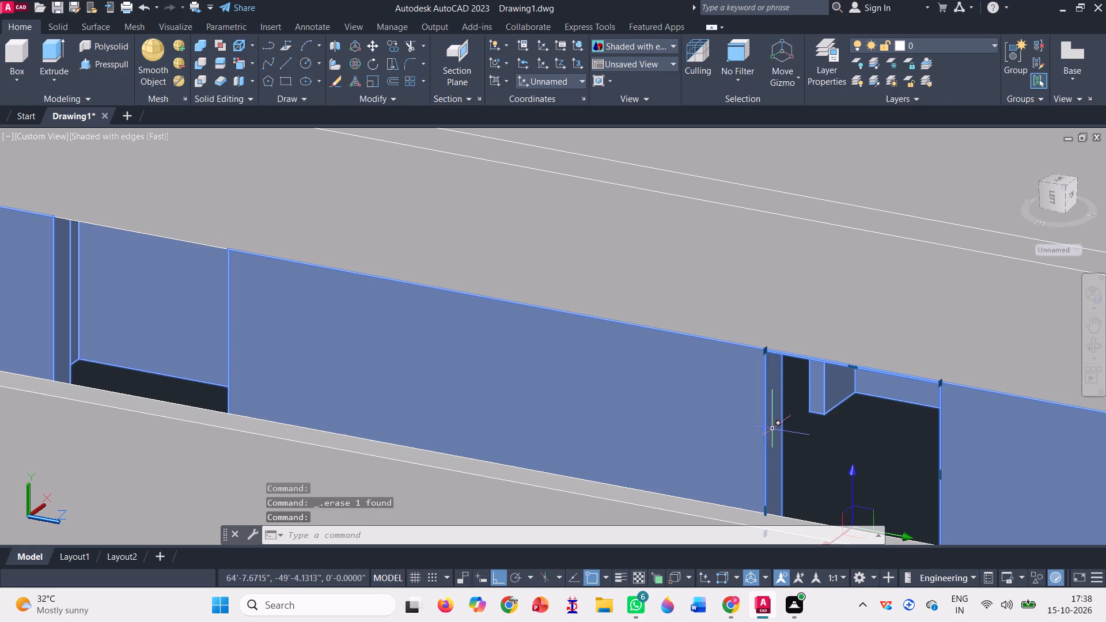
key(Delete)
scroll(472, 310, down, 3)
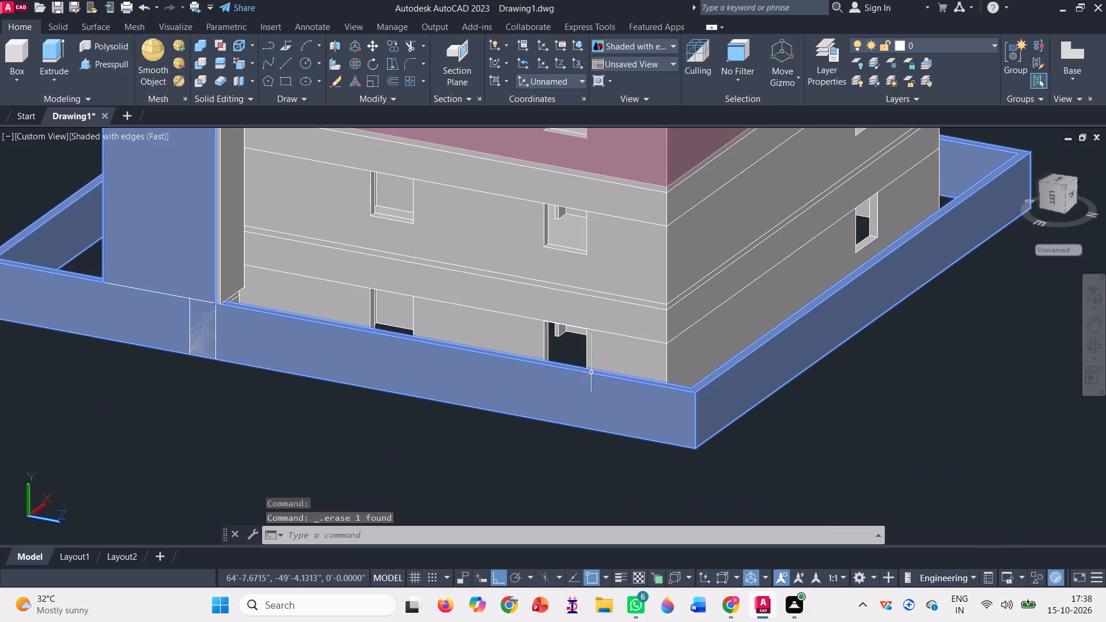
key(Escape)
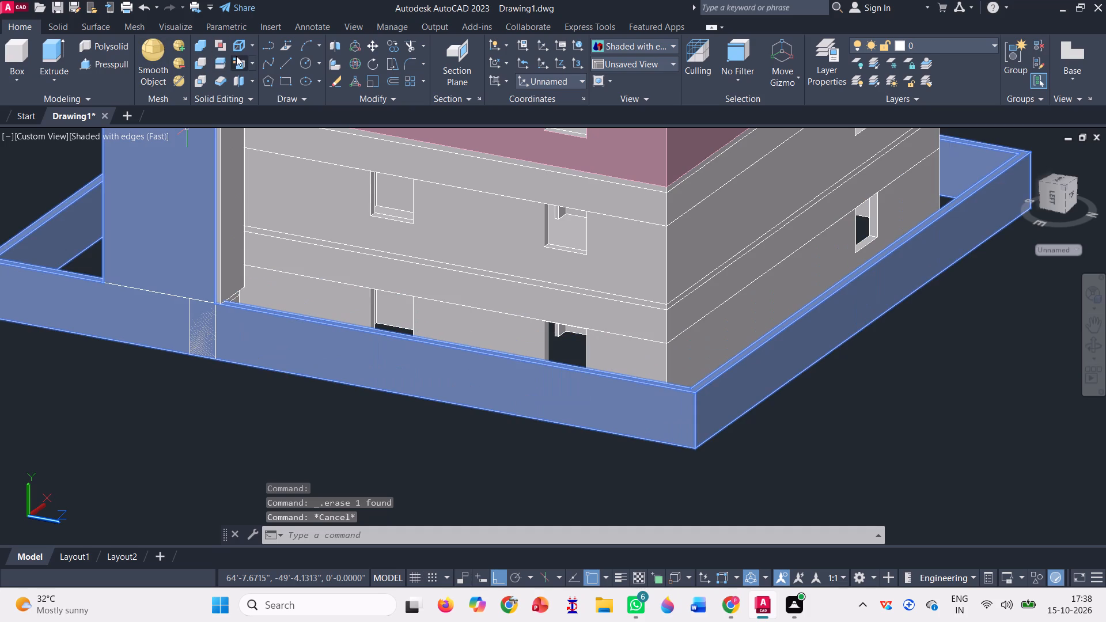
Start Color Faces and select the ground-storey exterior wall faces on the stair-side facade, the back facade and the opposite side facade.
click(237, 68)
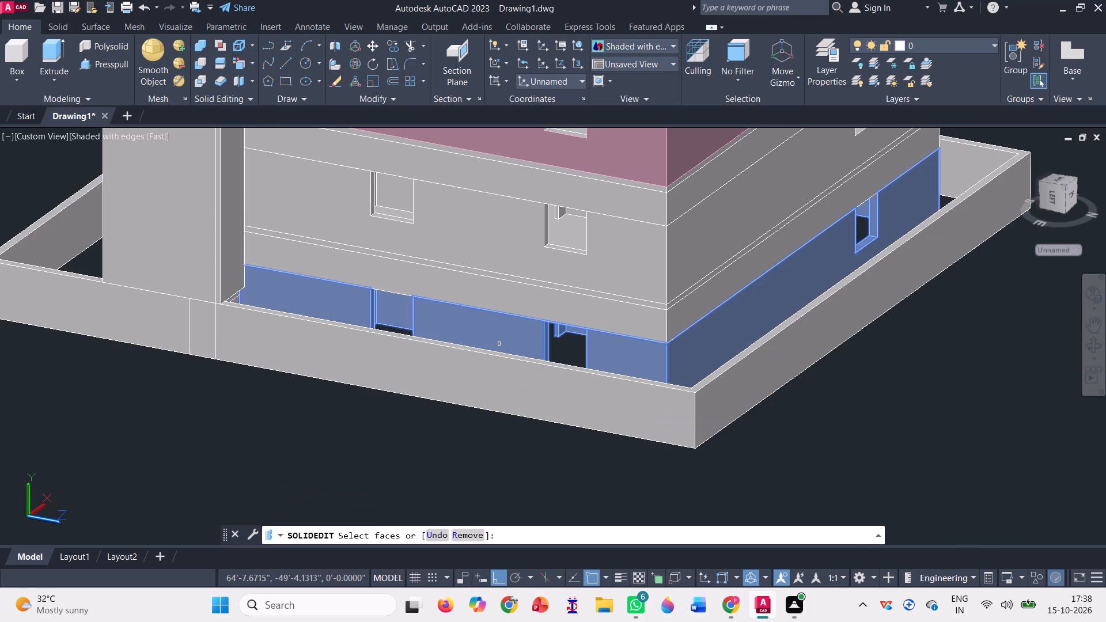
click(499, 343)
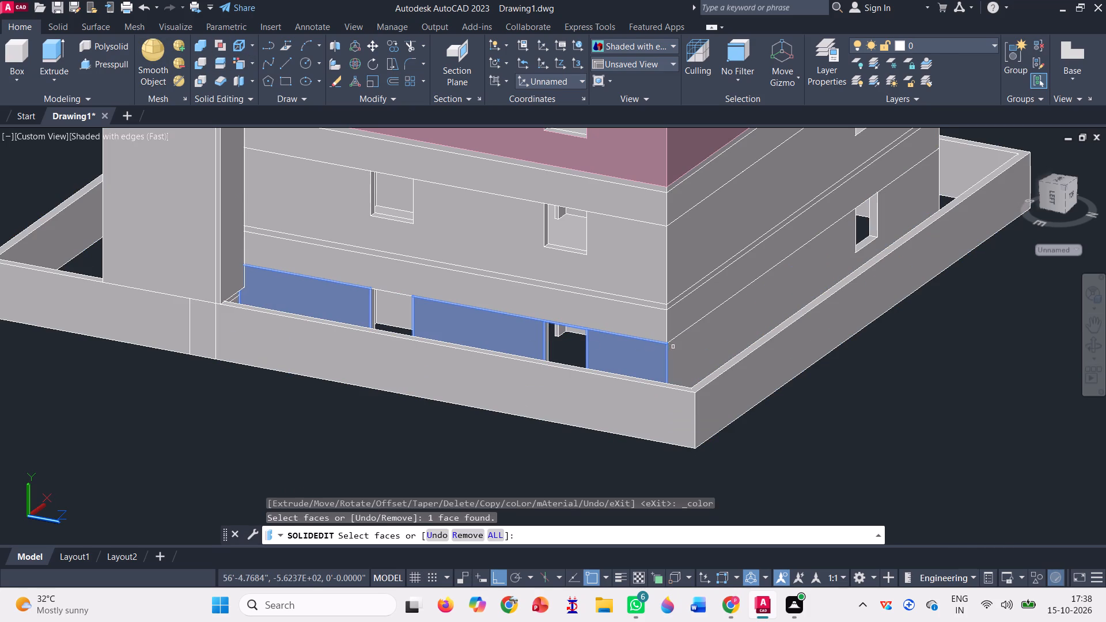
click(688, 344)
scroll(517, 387, down, 2)
scroll(518, 323, up, 3)
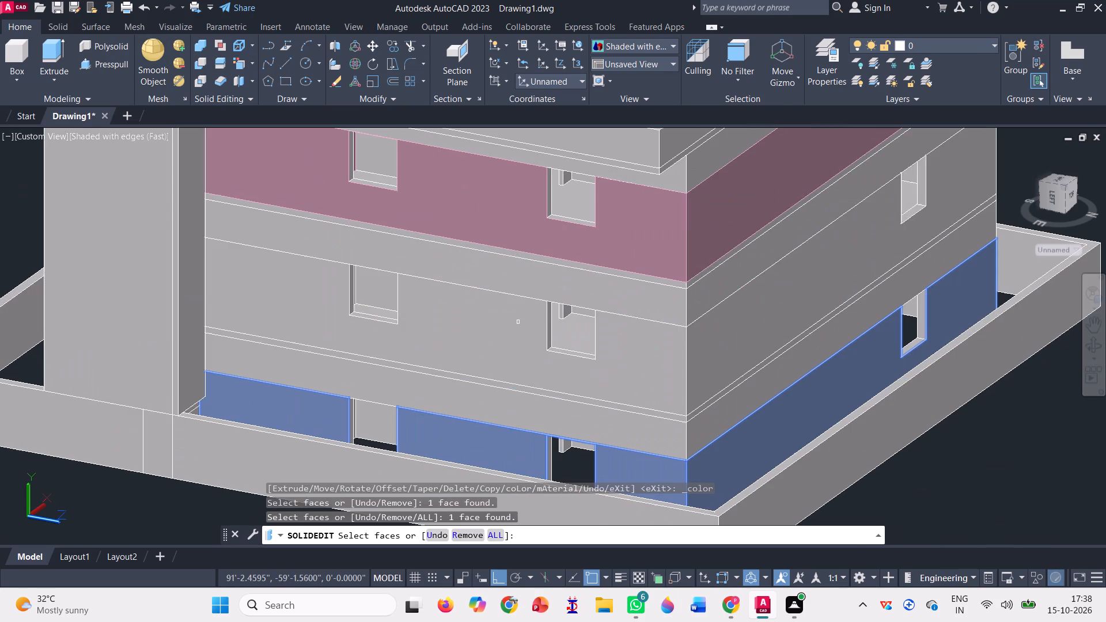
click(516, 405)
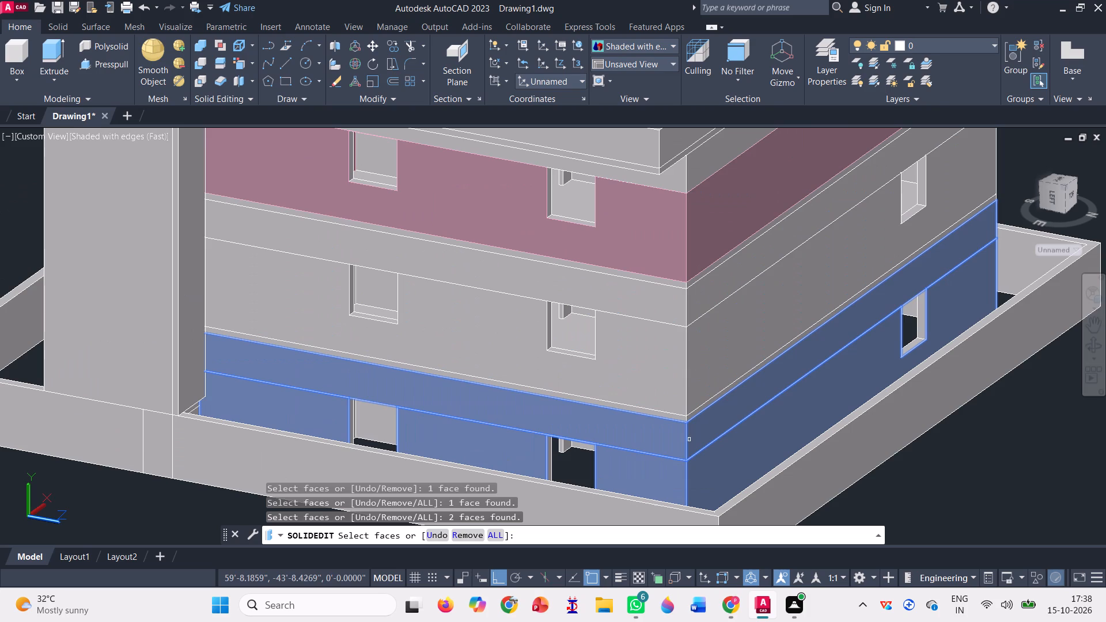
click(1086, 344)
drag(908, 472, 632, 461)
scroll(562, 299, down, 3)
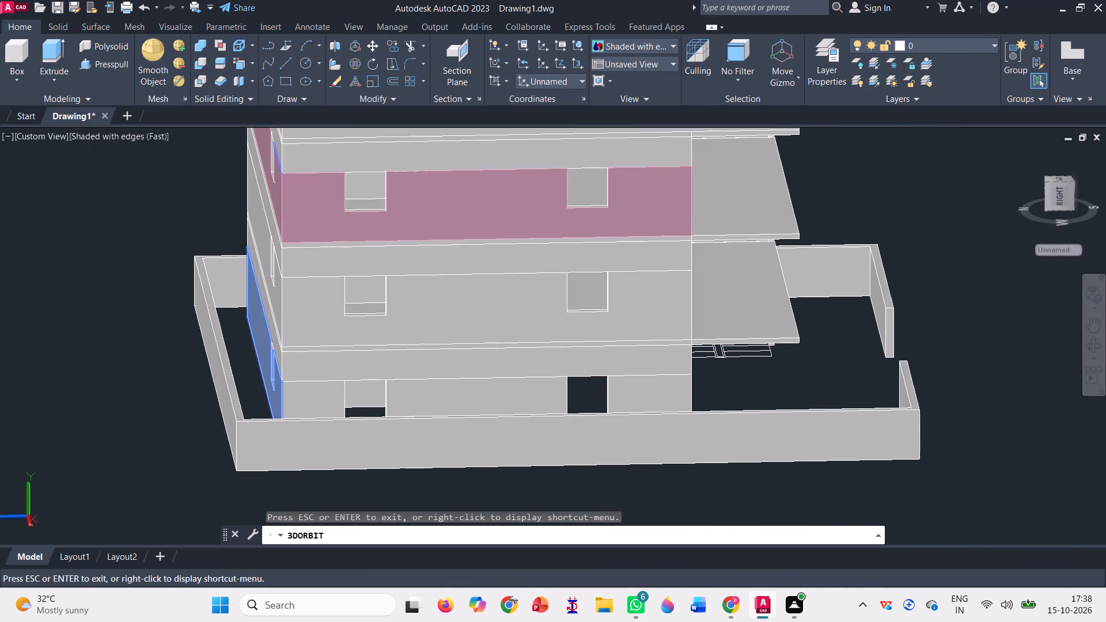
scroll(318, 435, up, 3)
key(Escape)
click(302, 388)
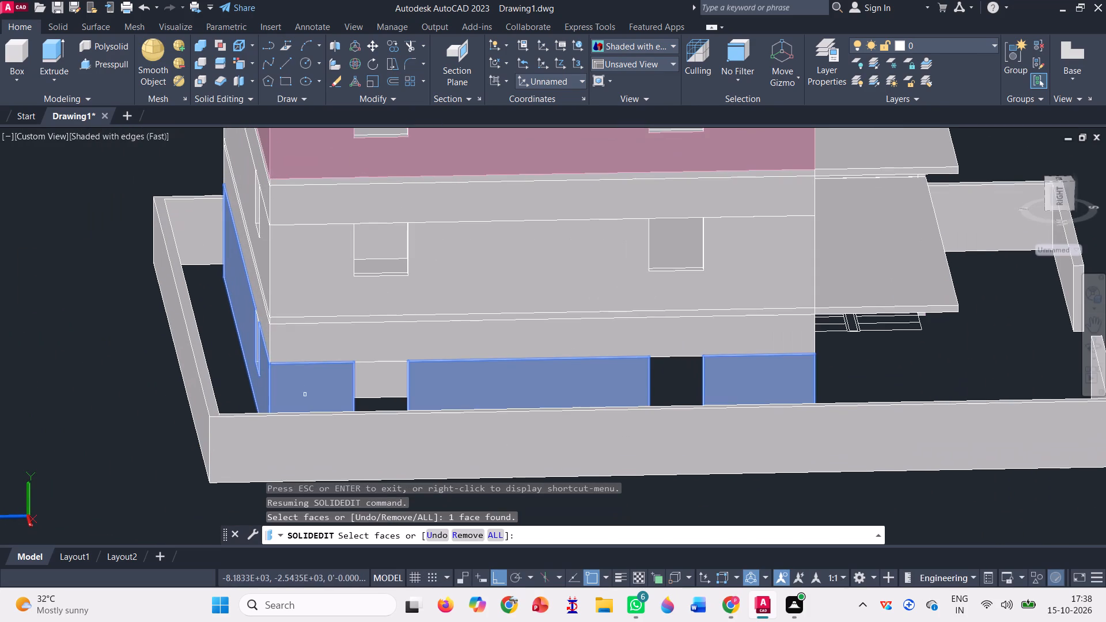
Add the ground-storey front wall faces on both sides of the doorway and the door jamb nearer the stair wall to the face selection.
scroll(592, 400, down, 2)
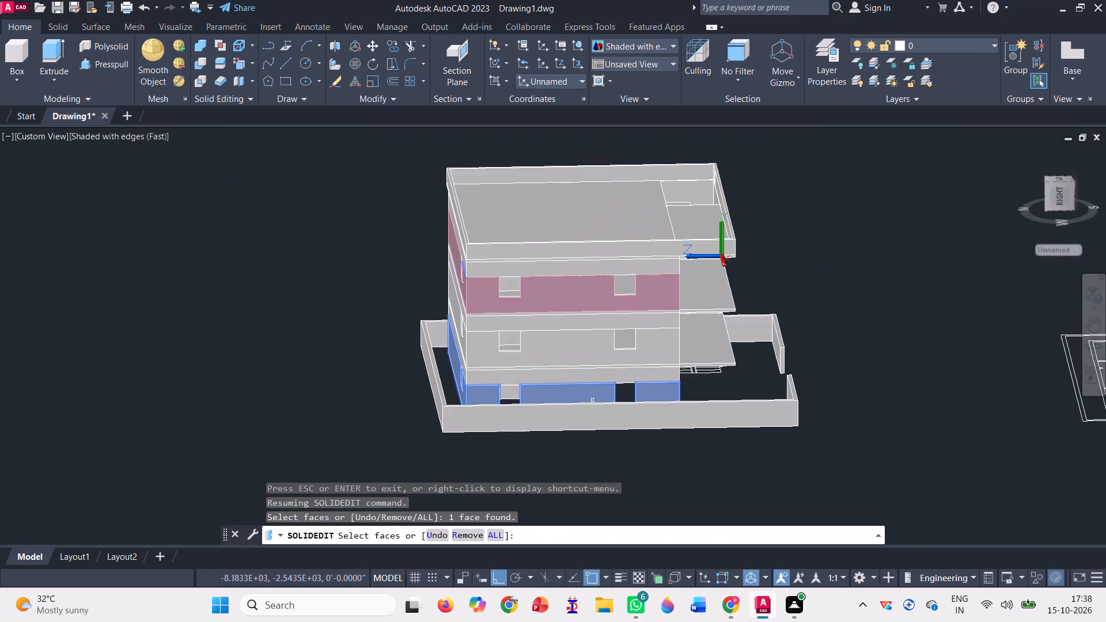
scroll(748, 343, up, 2)
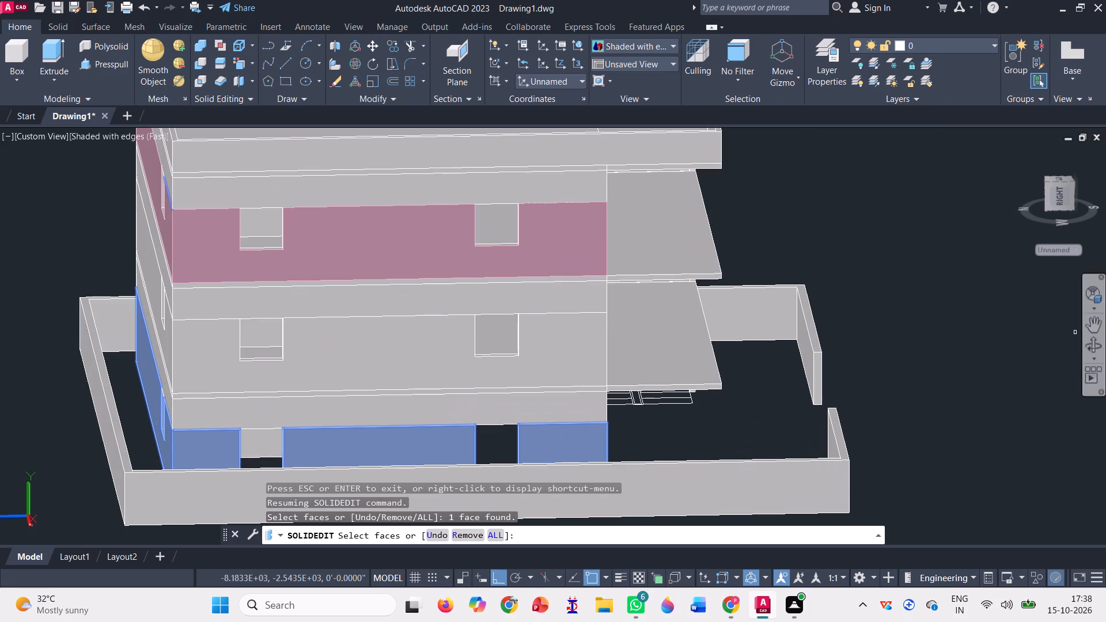
click(1100, 346)
drag(881, 487, 756, 500)
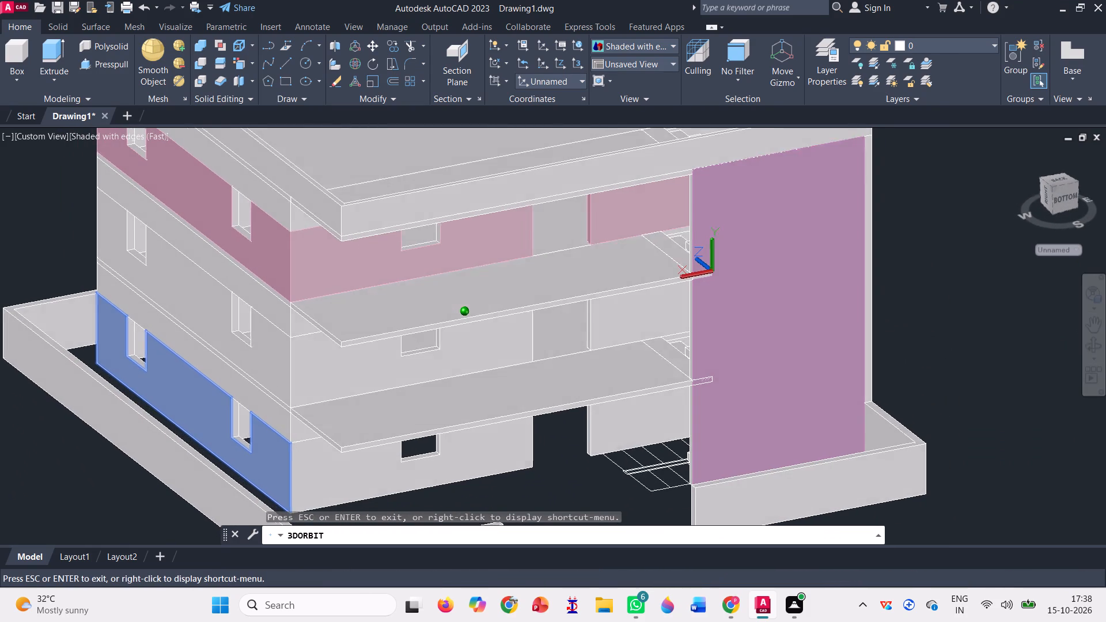
drag(756, 500, 755, 499)
key(Escape)
click(490, 457)
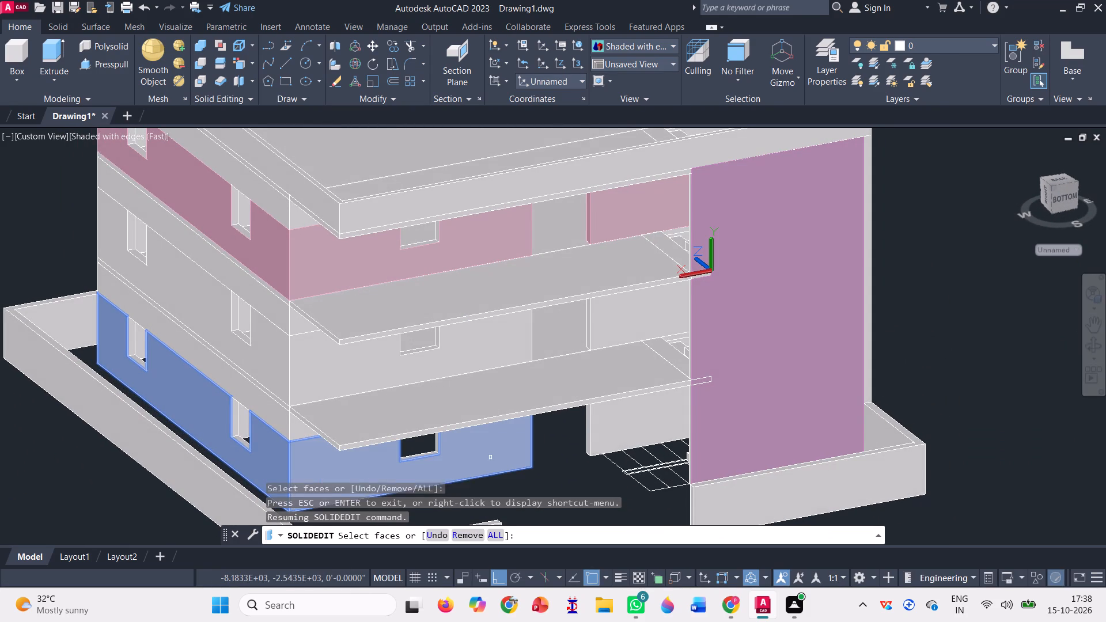
click(643, 416)
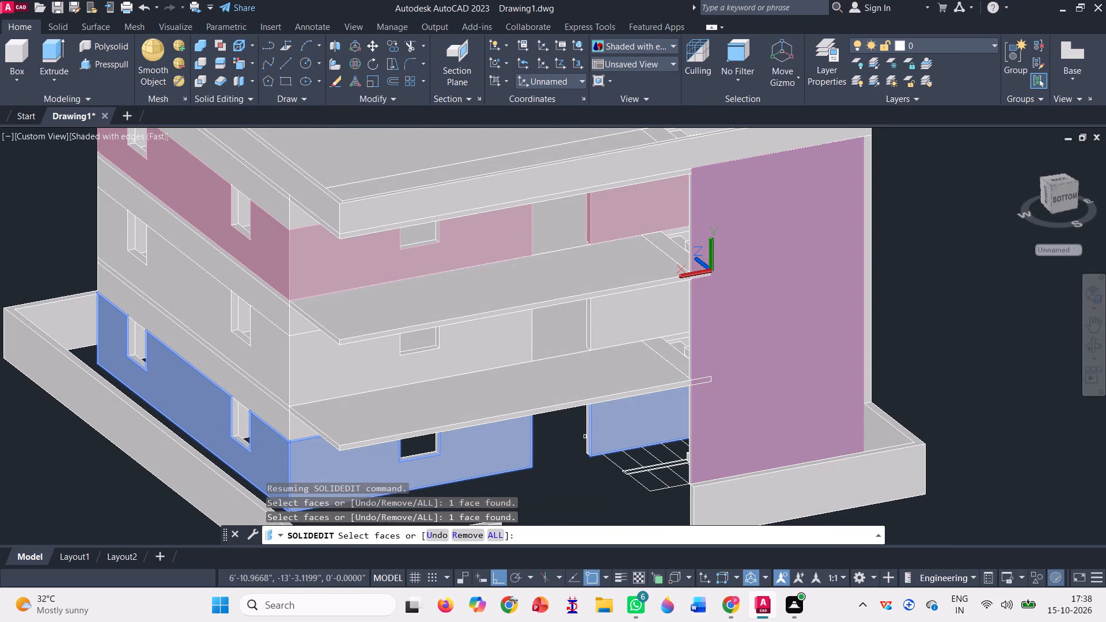
scroll(583, 434, up, 3)
click(594, 442)
scroll(797, 440, down, 2)
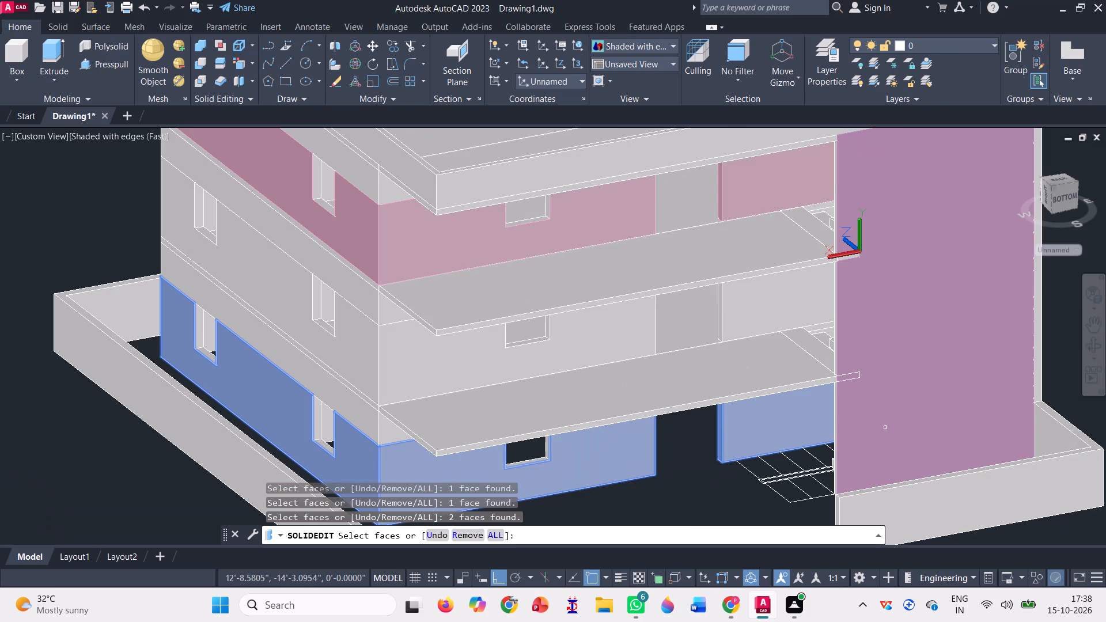
Add the opposite jamb face of the ground-storey front doorway, at the end of the wall with the window, to the face selection.
click(1098, 350)
drag(961, 456, 960, 456)
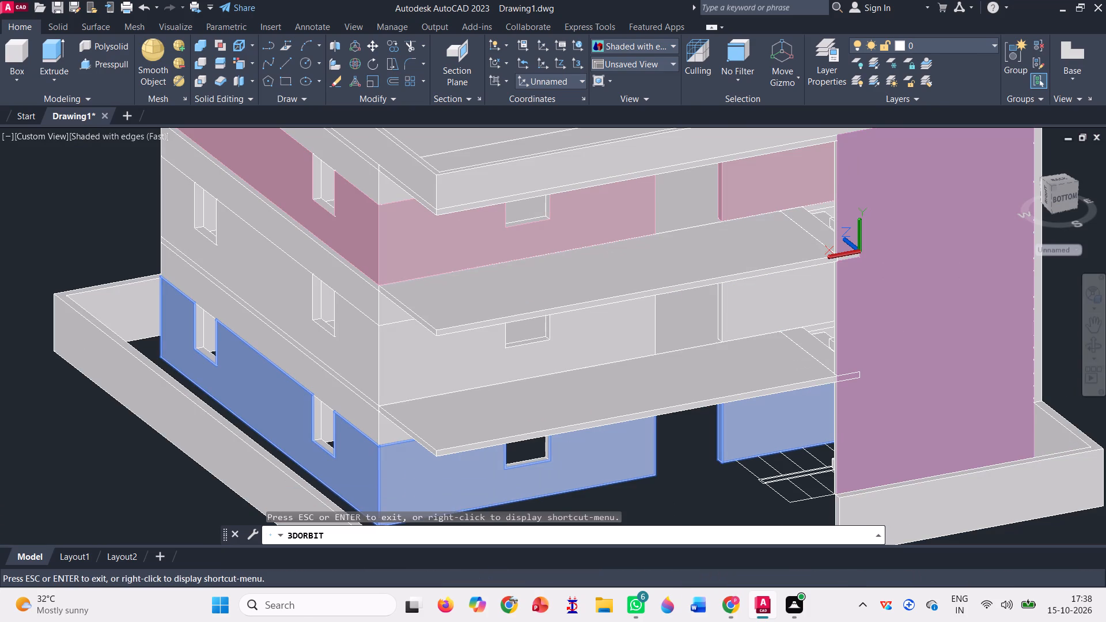
drag(960, 456, 902, 468)
drag(570, 493, 543, 463)
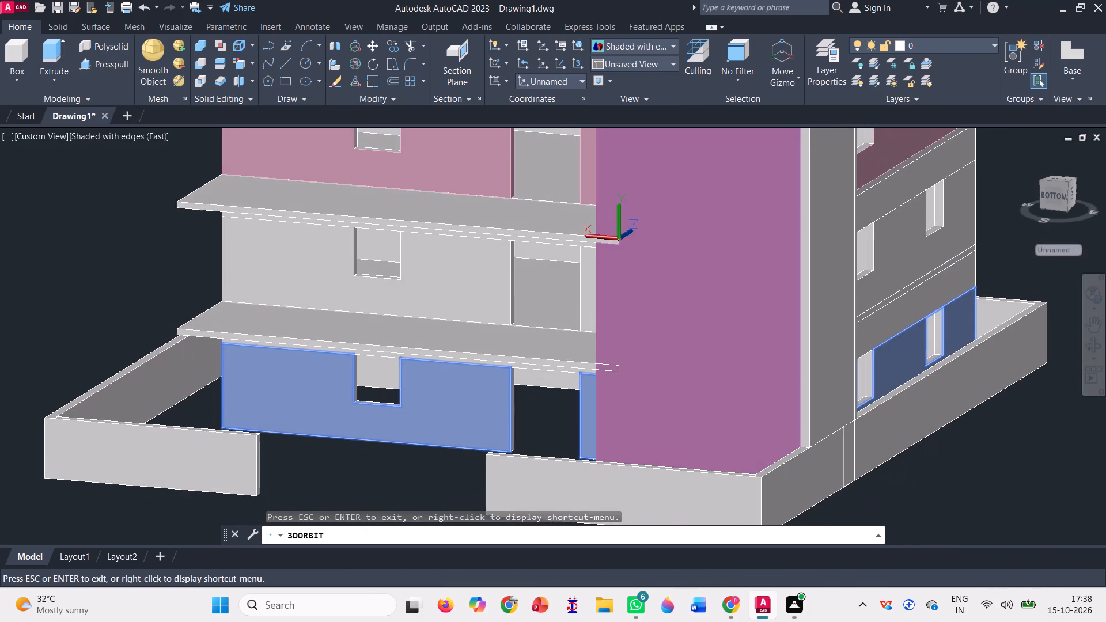
scroll(518, 405, up, 5)
key(Escape)
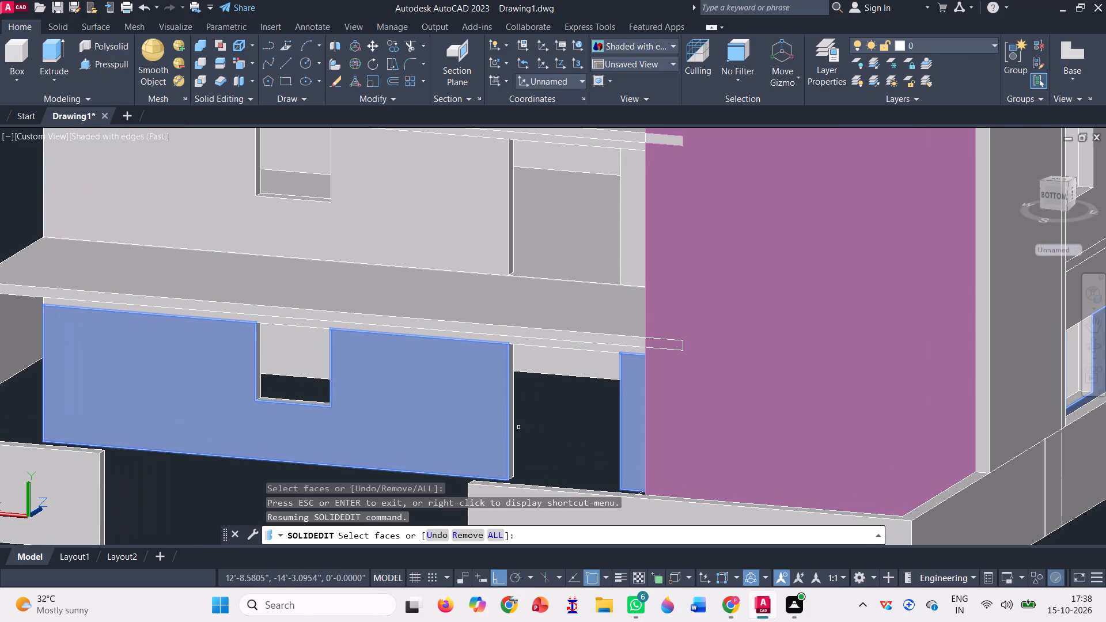
scroll(516, 423, up, 2)
click(506, 423)
scroll(506, 423, down, 3)
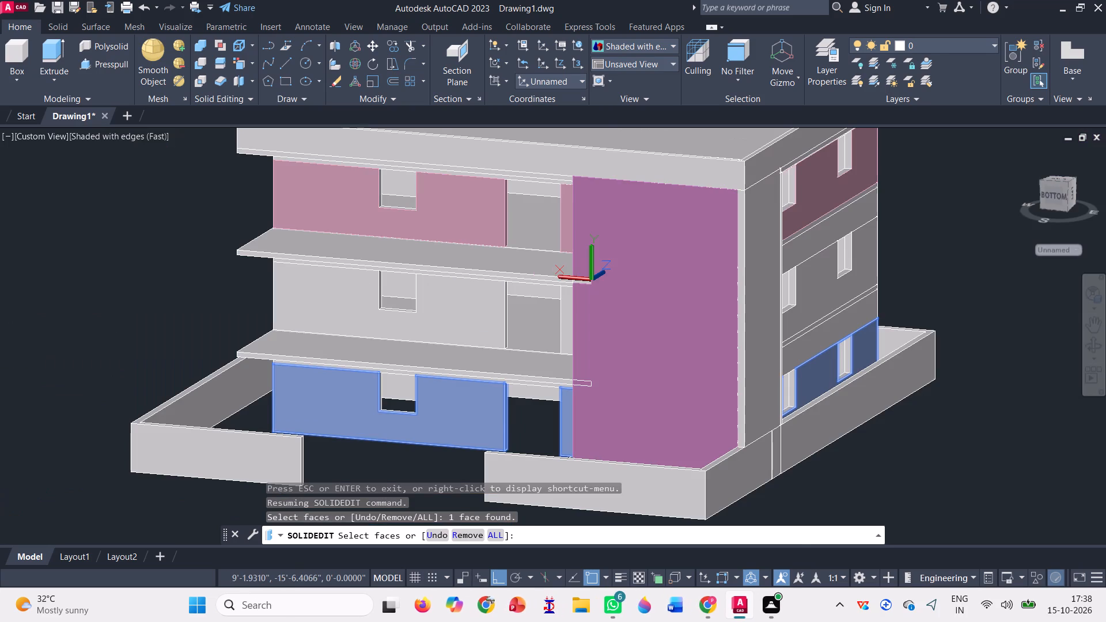
Color the selected ground-storey wall faces DIC 24 from the DIC COLOR GUIDE(R) color book.
key(space)
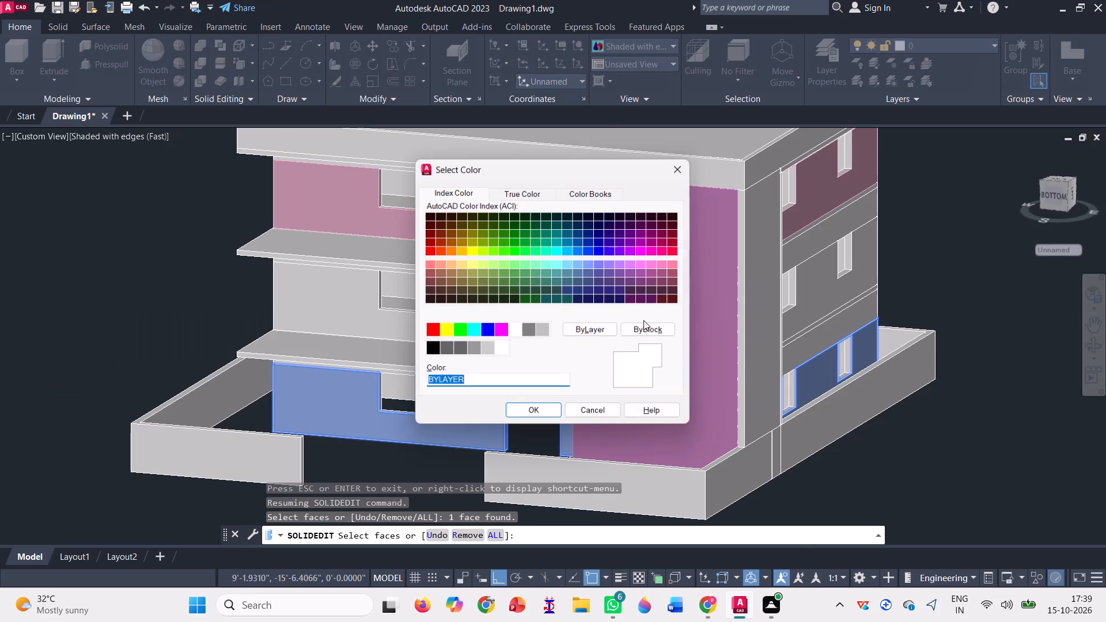
click(621, 193)
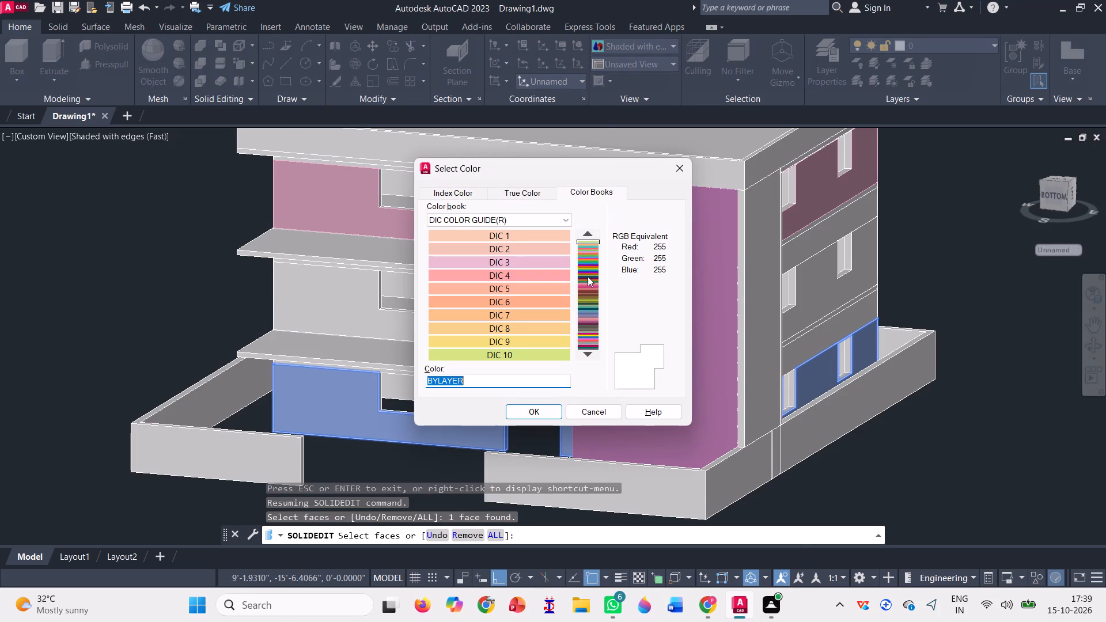
click(587, 350)
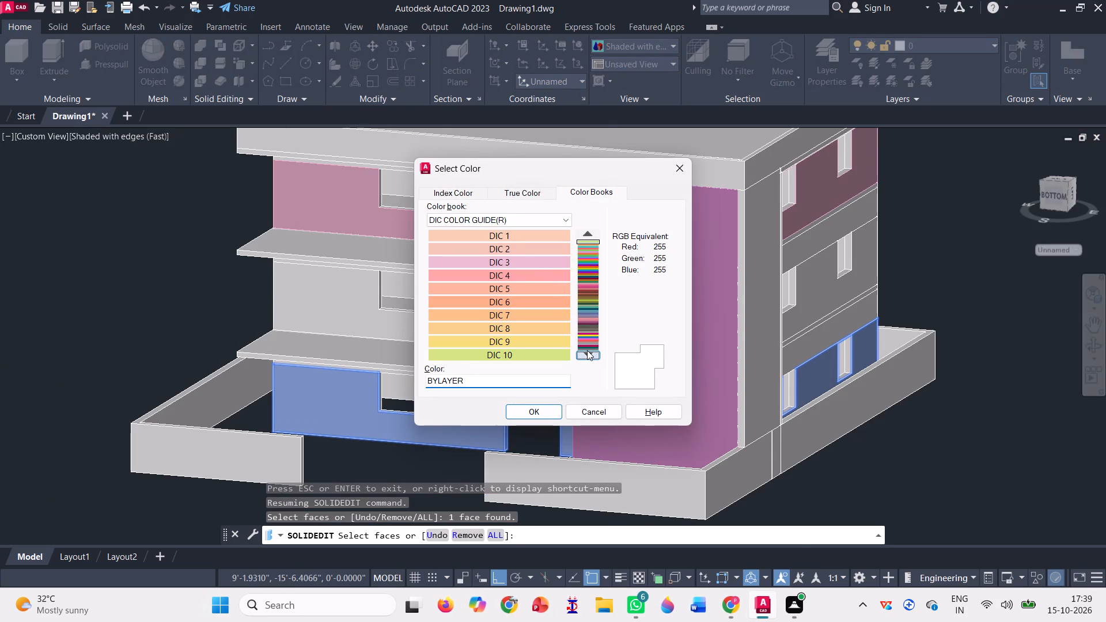
click(587, 351)
click(587, 351)
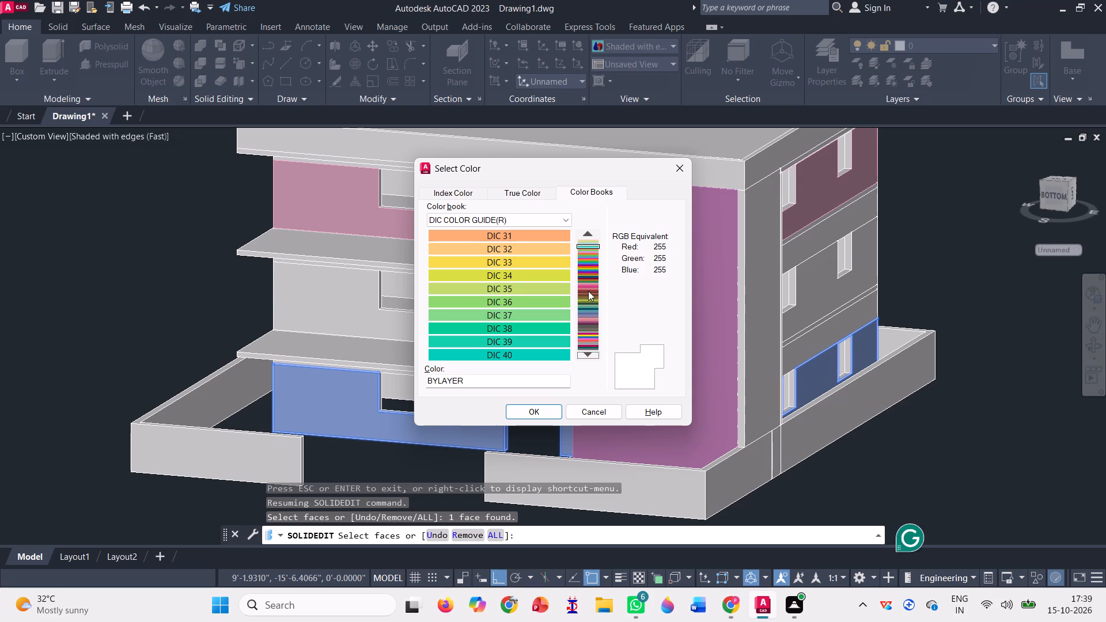
click(577, 237)
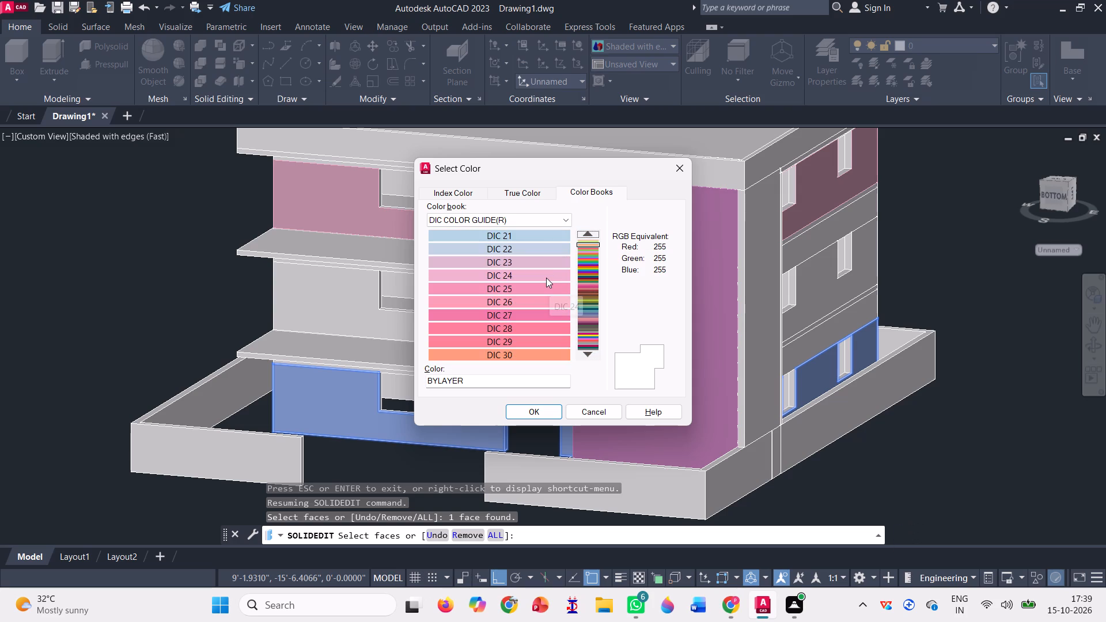
click(546, 278)
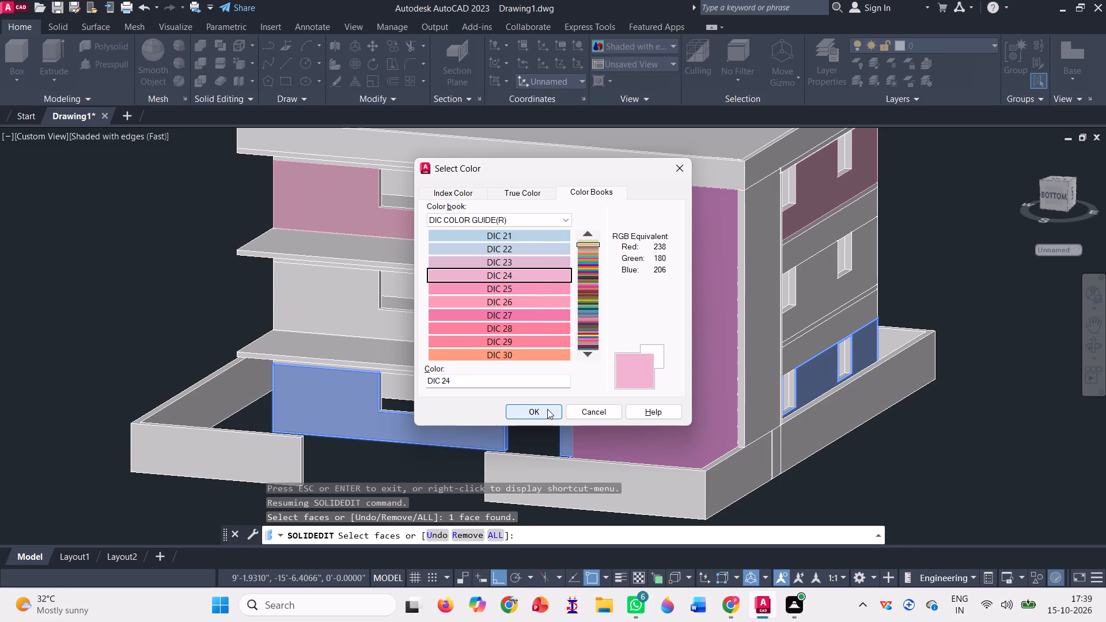
click(547, 409)
Restart face coloring and select the band faces directly above the ground-storey walls on the side facade away from the stair and the balcony front.
scroll(480, 344, down, 1)
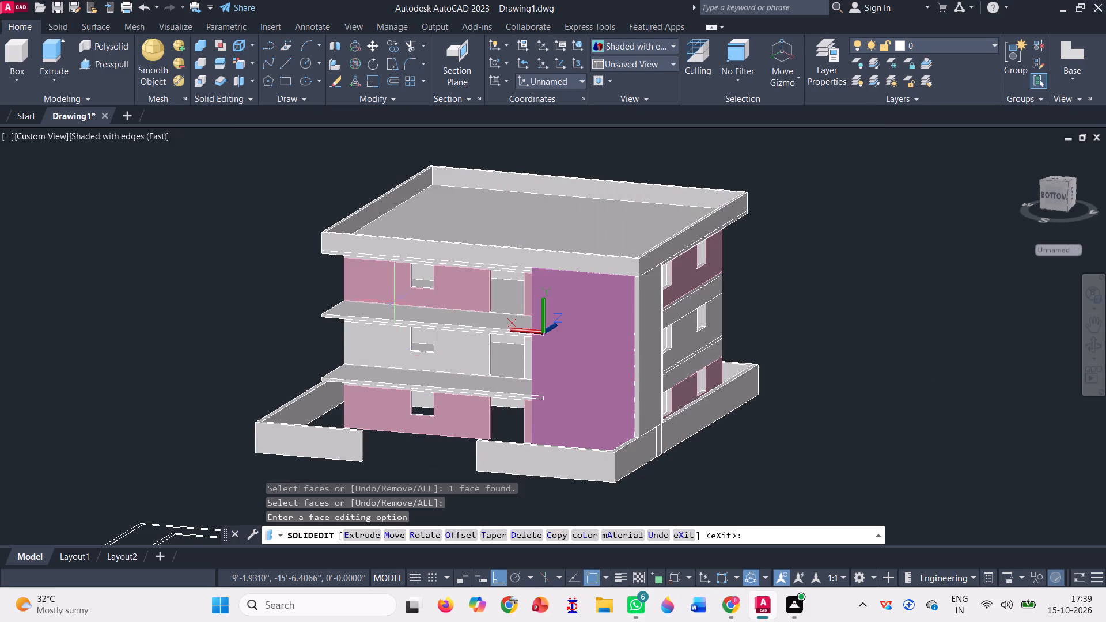
click(1092, 342)
drag(777, 494, 889, 463)
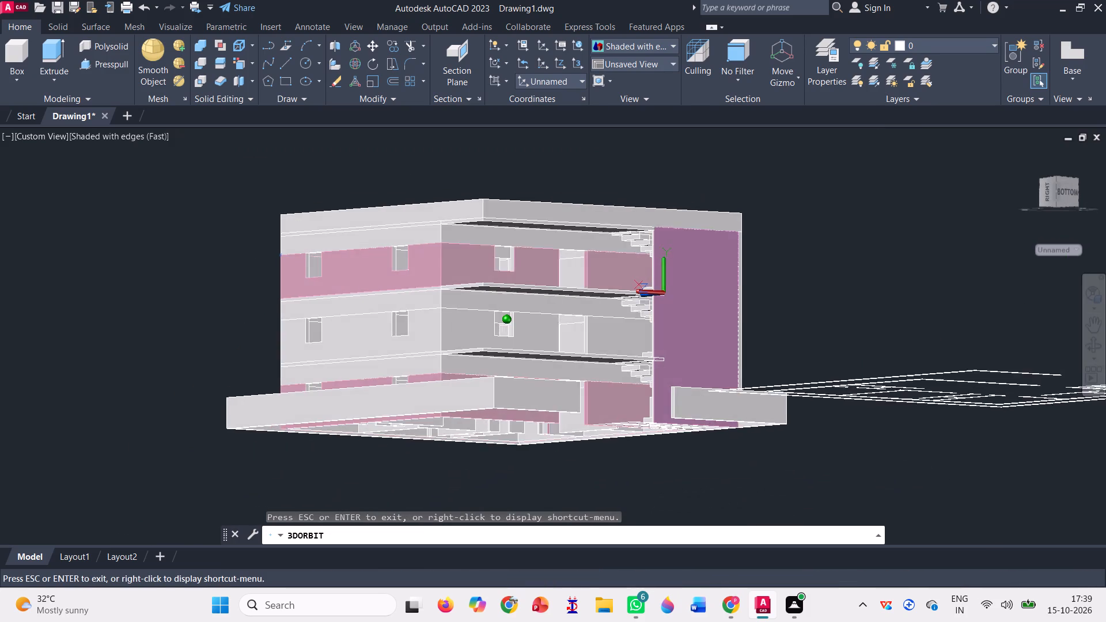
drag(889, 463, 900, 481)
scroll(209, 340, up, 3)
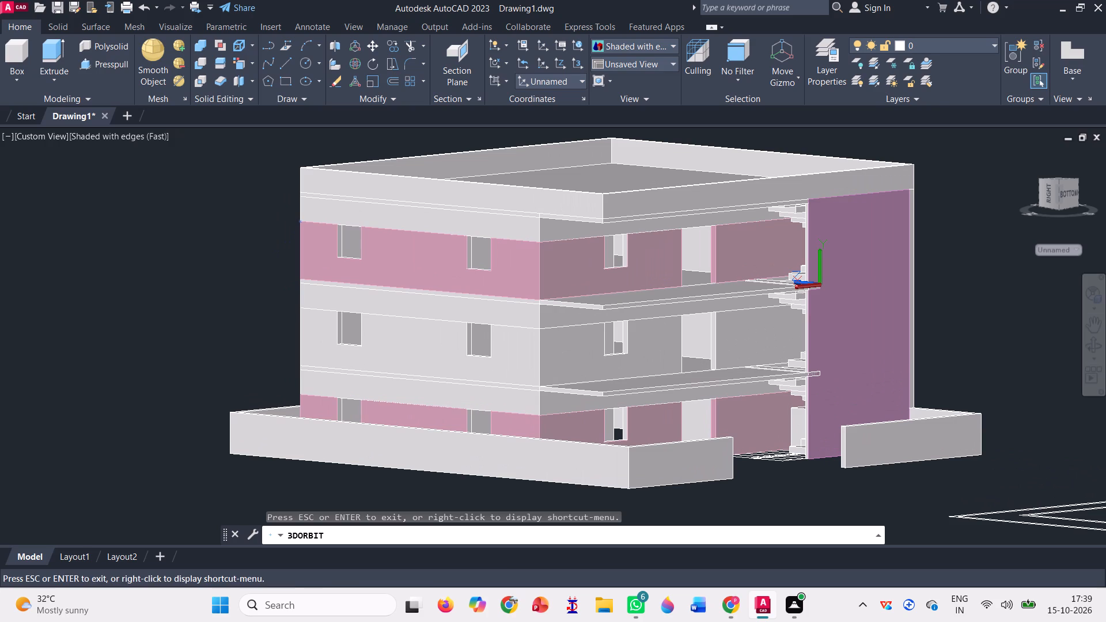
key(Escape)
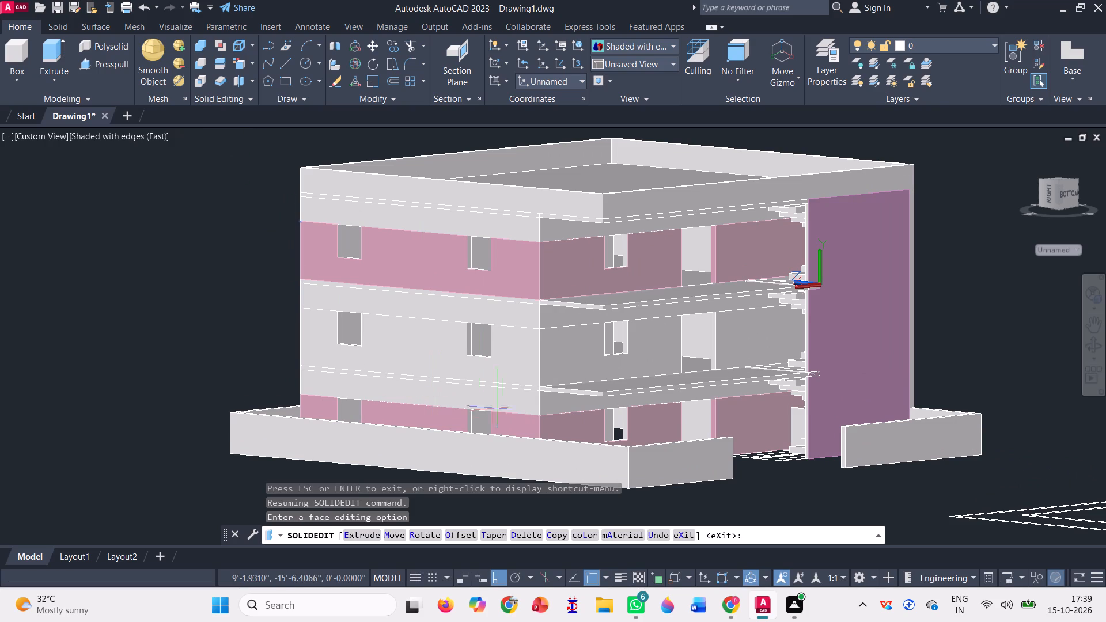
click(584, 533)
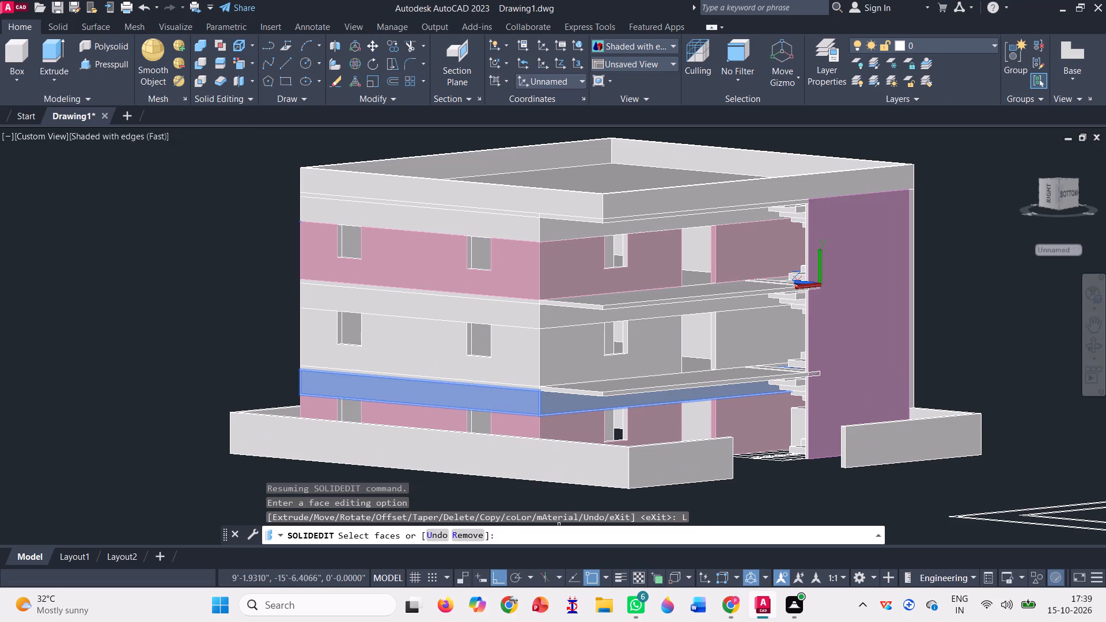
click(487, 403)
scroll(535, 403, up, 3)
click(514, 393)
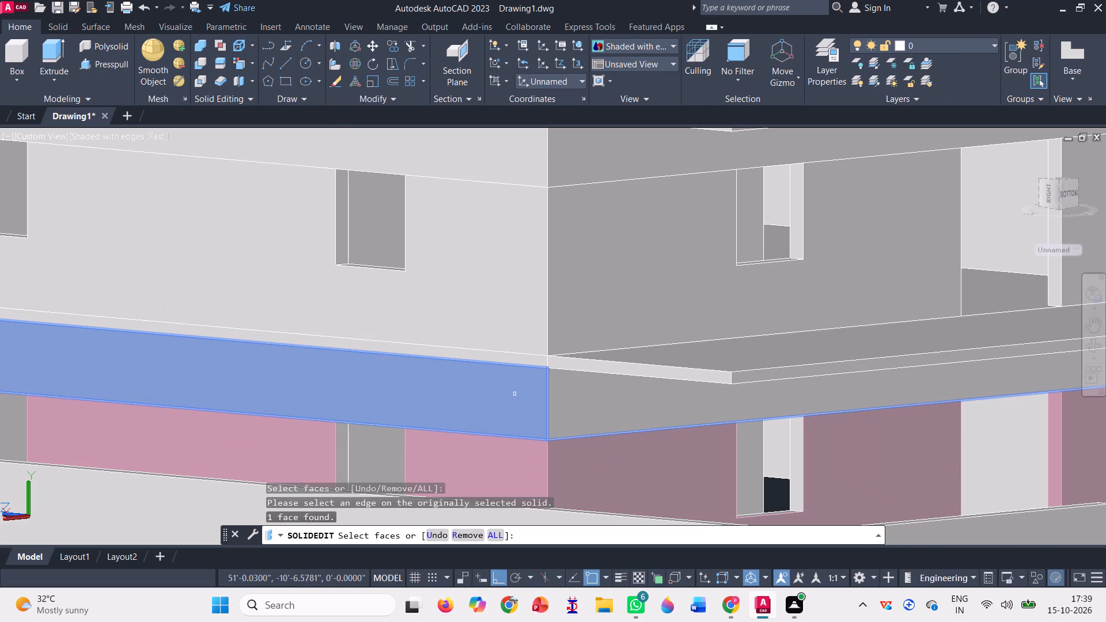
click(598, 400)
Add the band faces directly above the ground-storey walls on the stair-side facade and the rear facade to the face selection.
scroll(386, 418, down, 2)
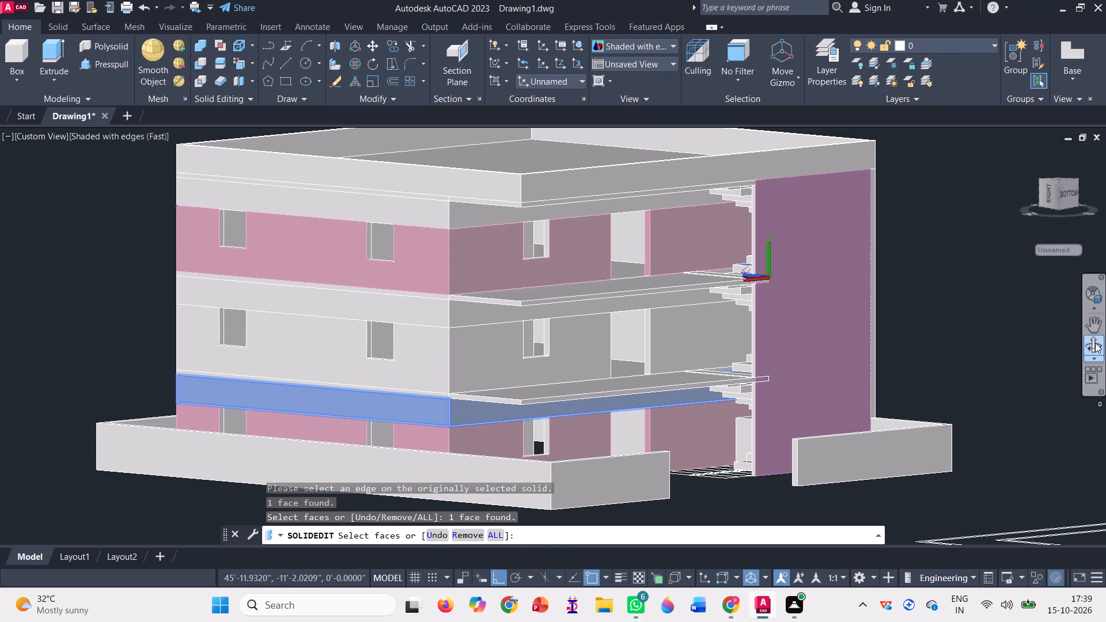
click(1095, 341)
drag(854, 480, 602, 478)
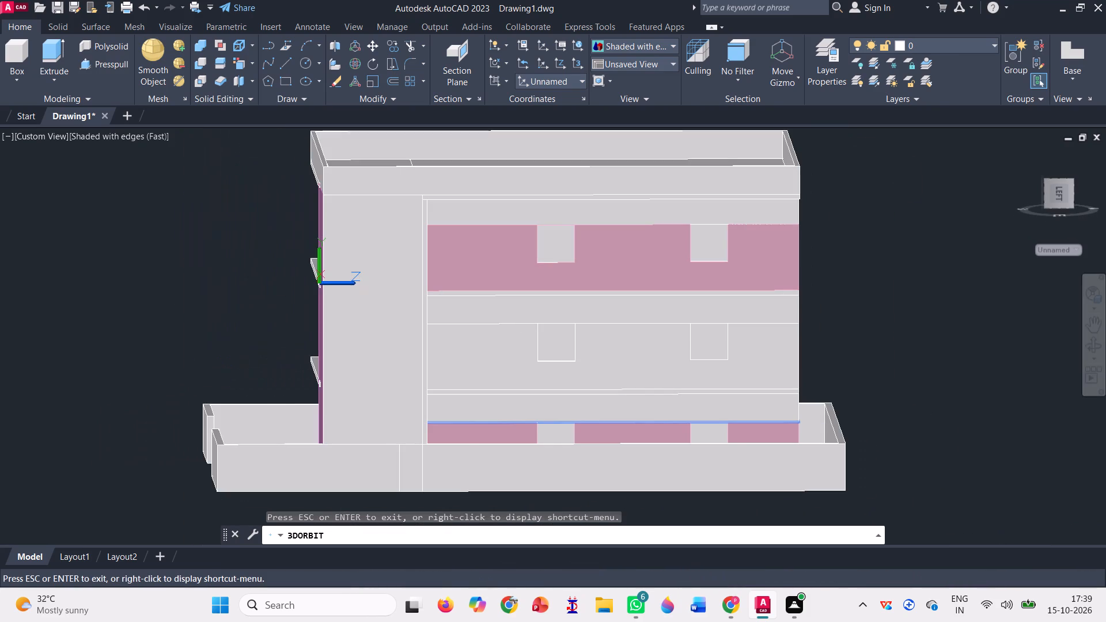
scroll(638, 405, up, 2)
key(Escape)
click(614, 414)
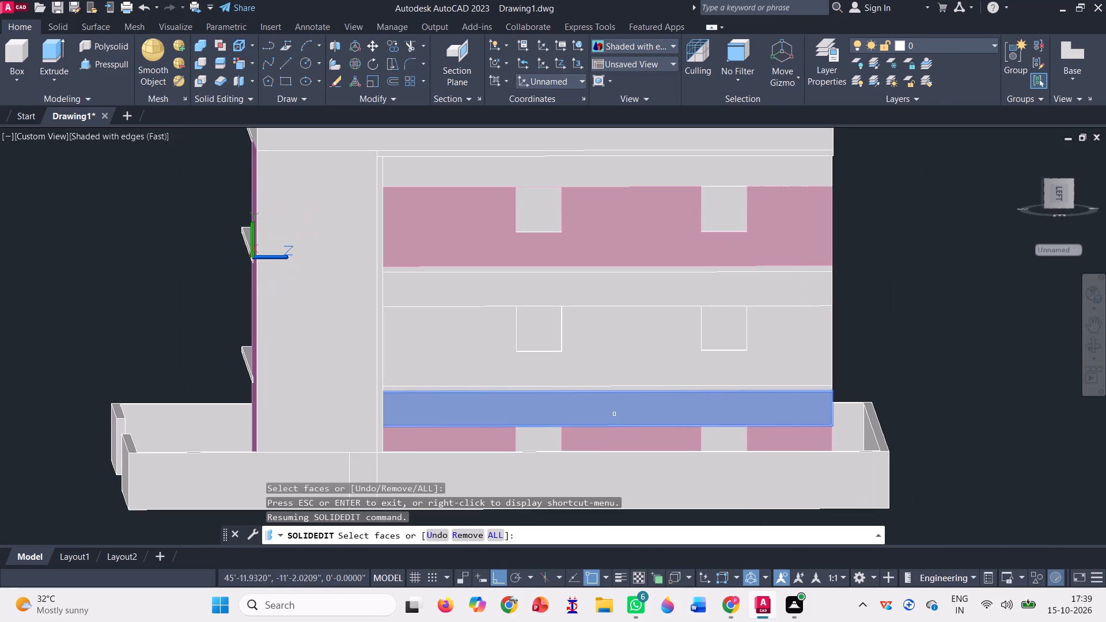
click(1096, 336)
drag(947, 429, 878, 446)
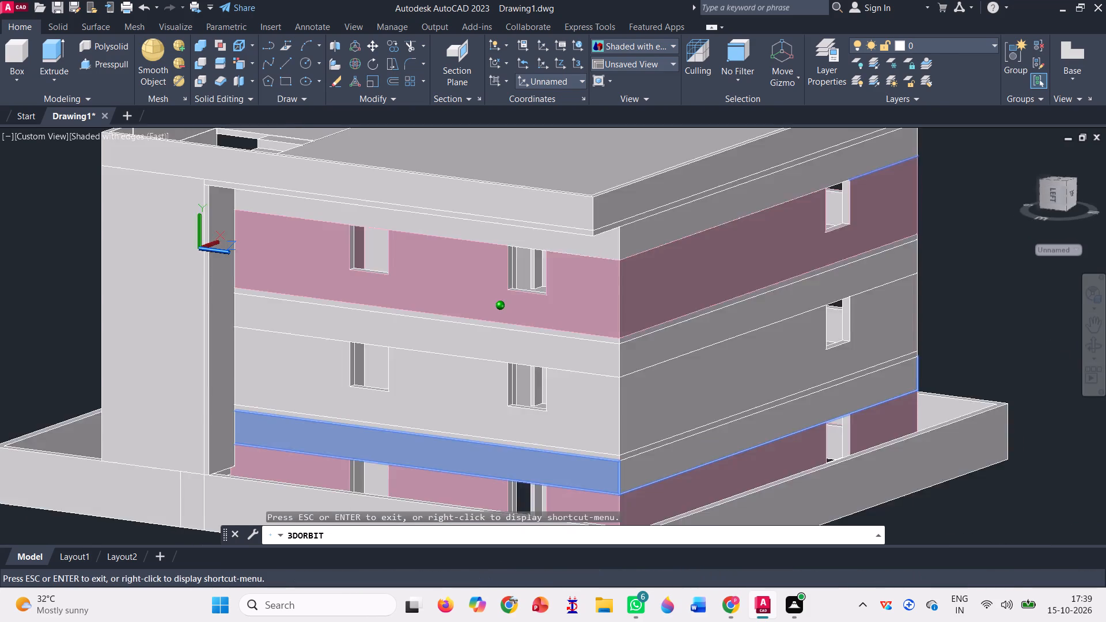
drag(878, 446, 806, 443)
key(Escape)
click(613, 443)
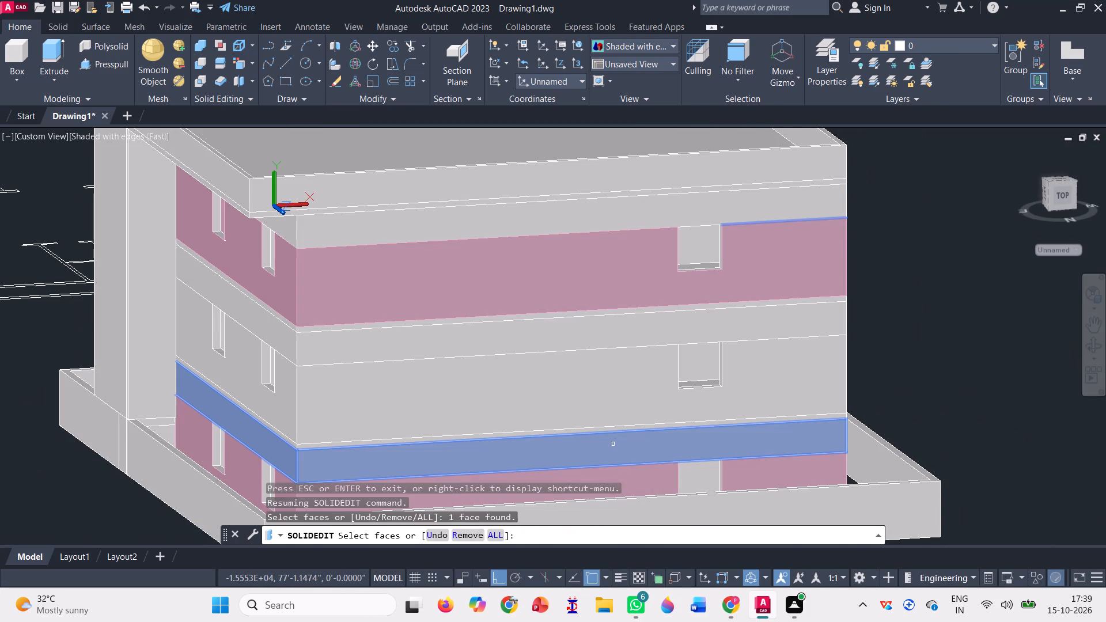
Color the selected band faces DIC 24 from the DIC COLOR GUIDE(R) color book.
scroll(501, 449, down, 2)
key(space)
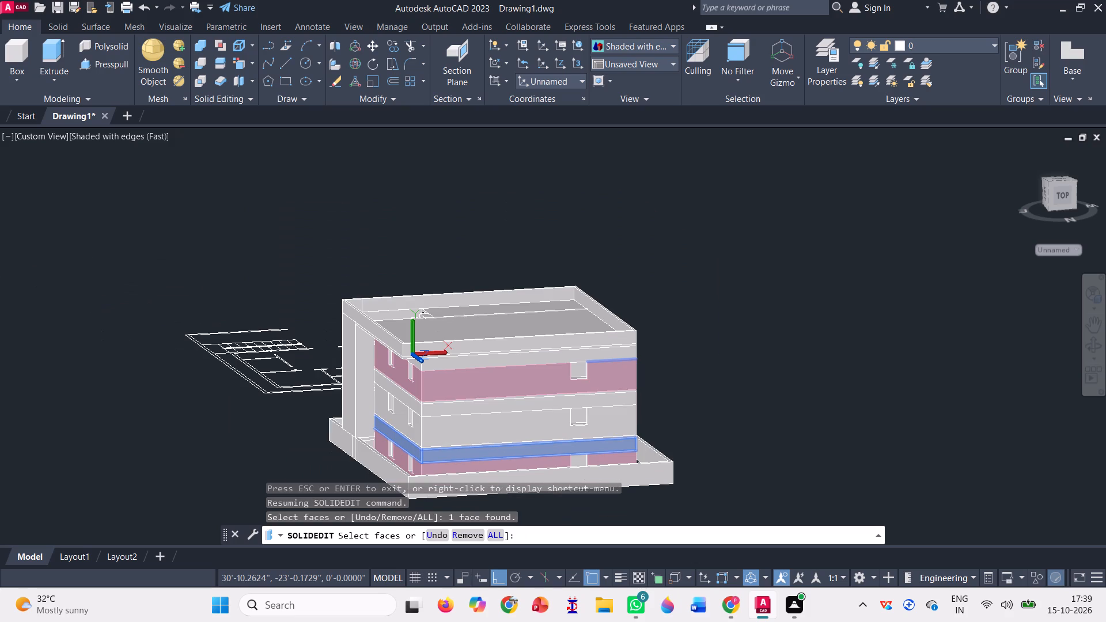
click(608, 194)
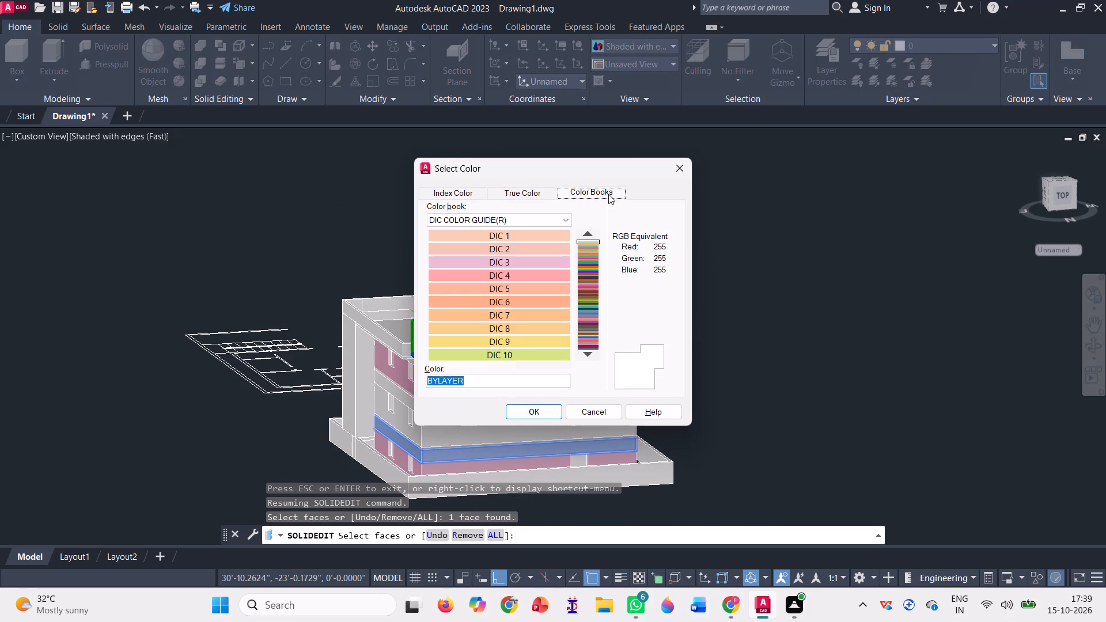
click(510, 260)
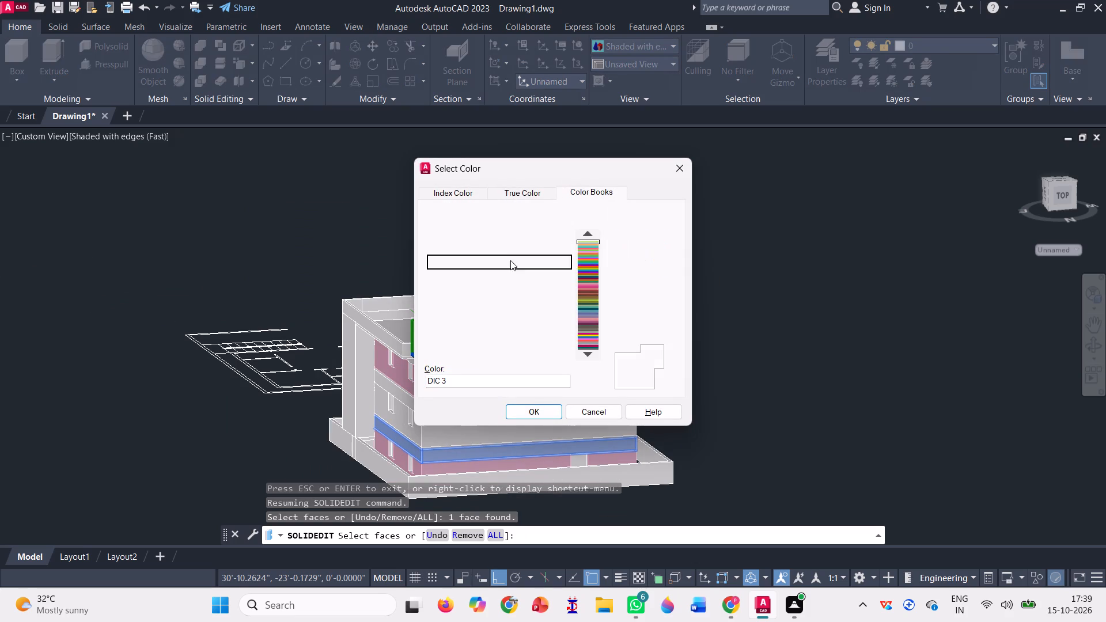
click(585, 352)
click(585, 352)
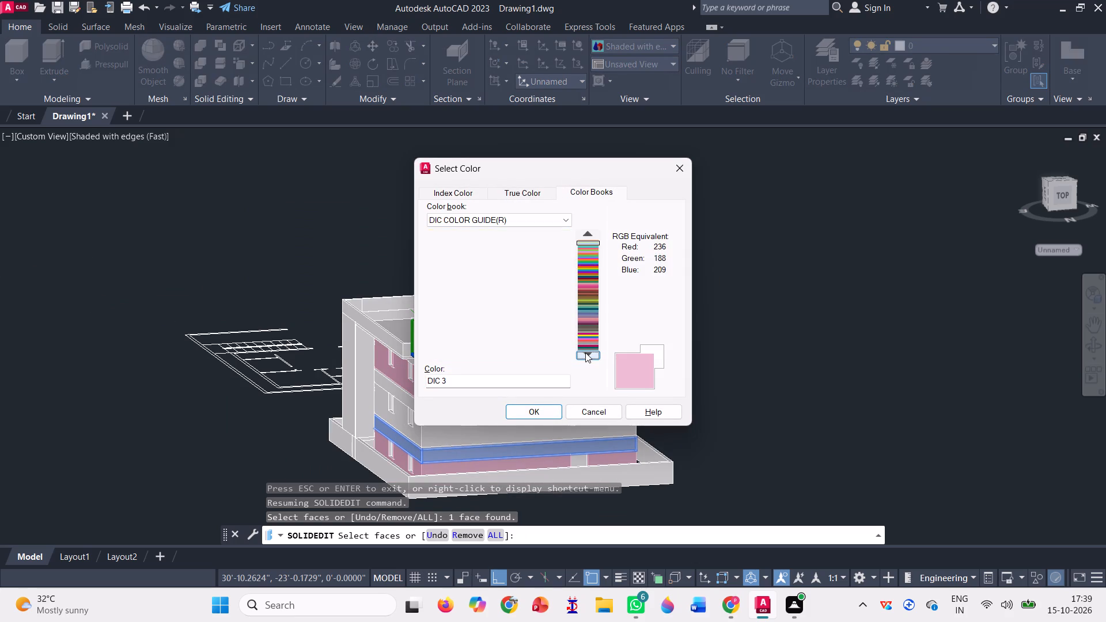
click(585, 352)
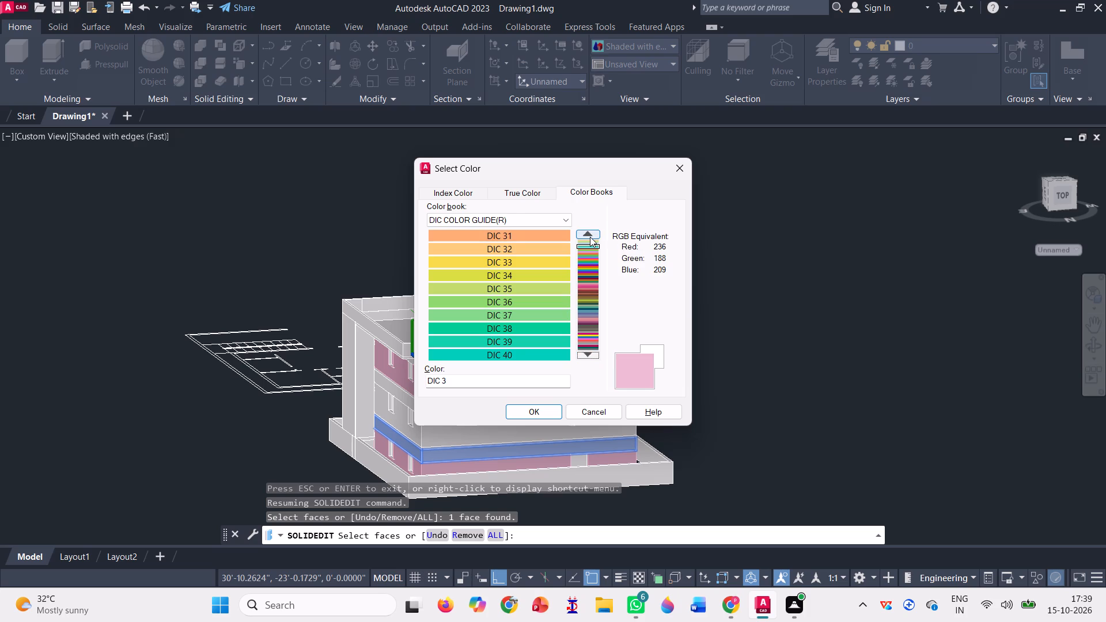
click(590, 237)
click(530, 278)
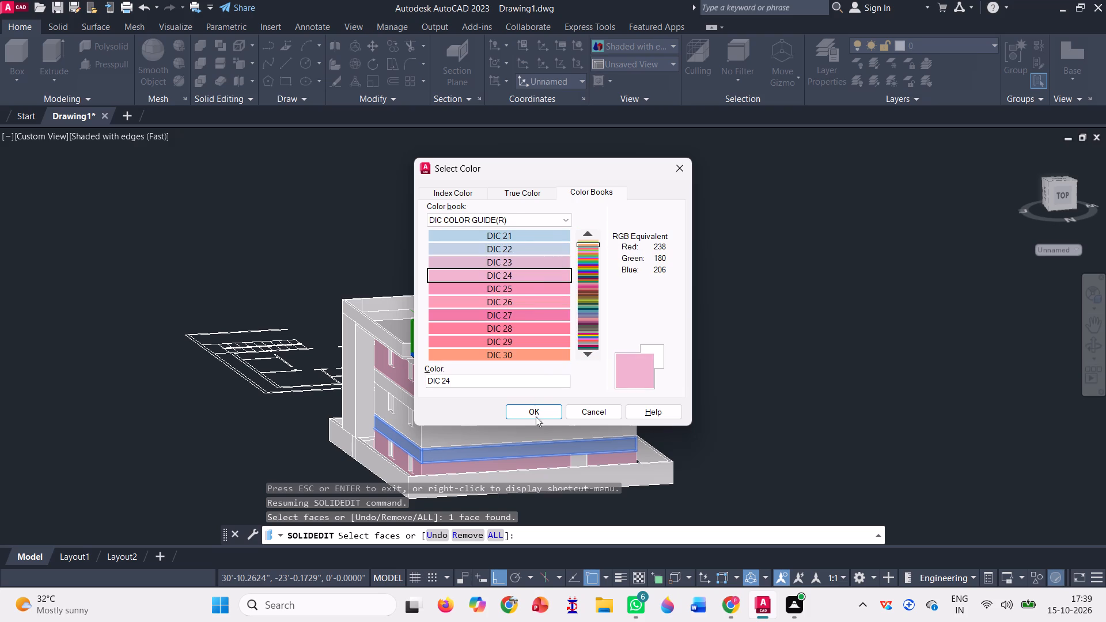
click(536, 416)
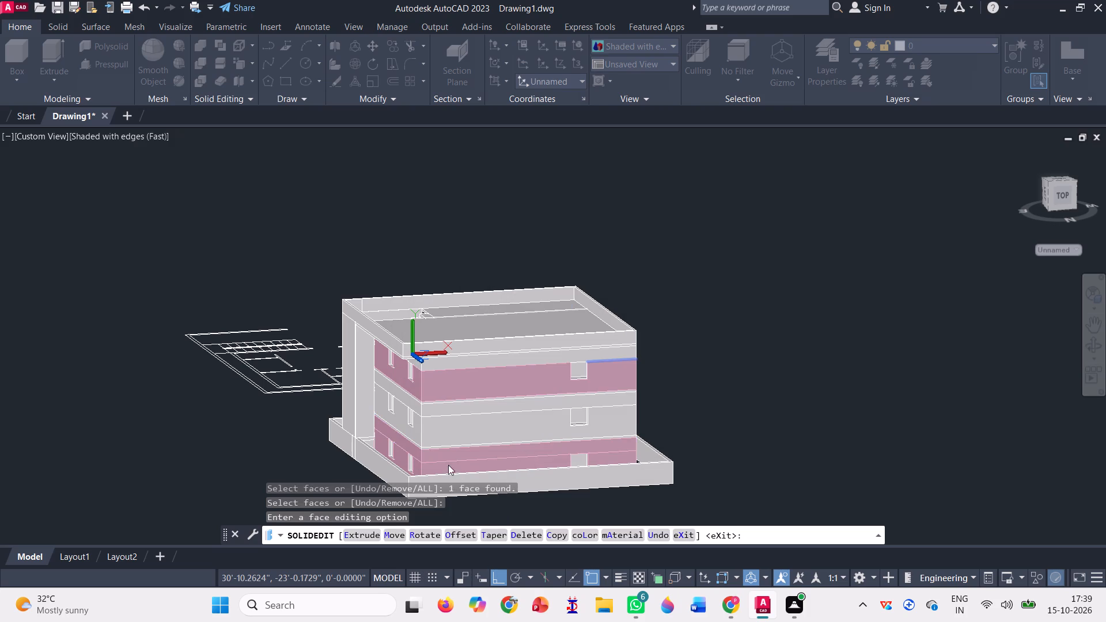
Restart face coloring and select the middle-storey wall faces on the rear facade and the stair-side facade.
scroll(443, 454, up, 3)
scroll(441, 396, down, 2)
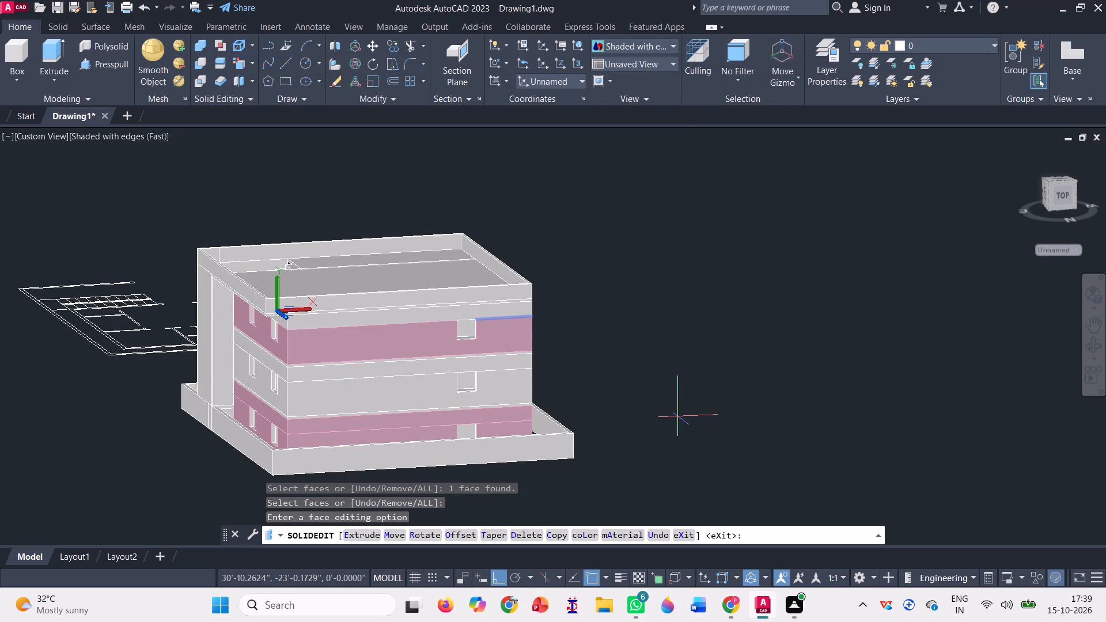
click(575, 538)
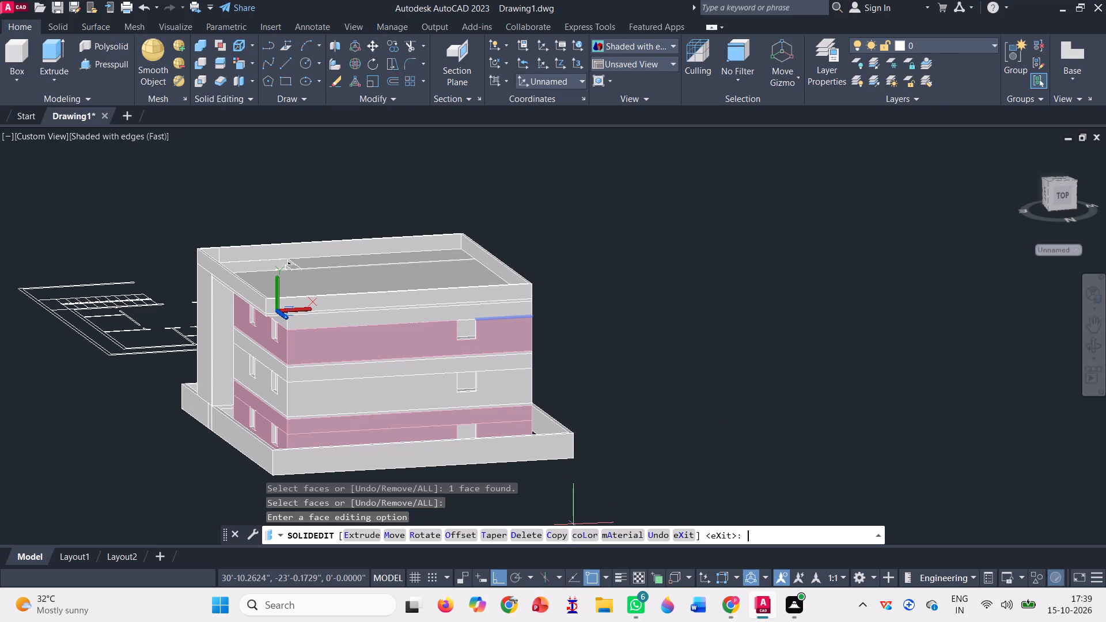
click(371, 399)
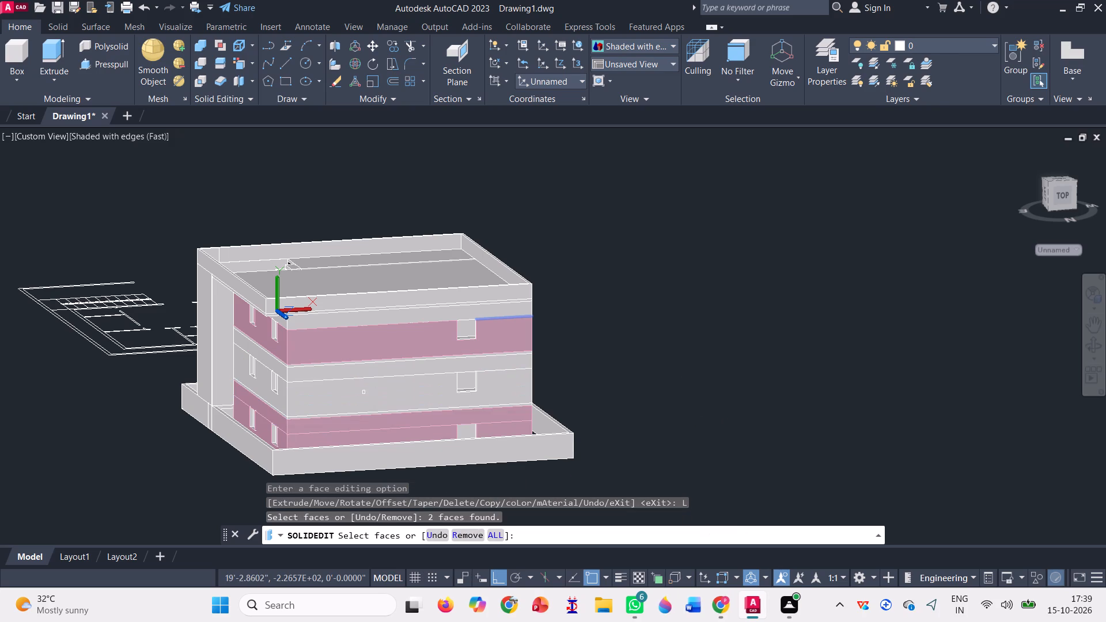
click(328, 398)
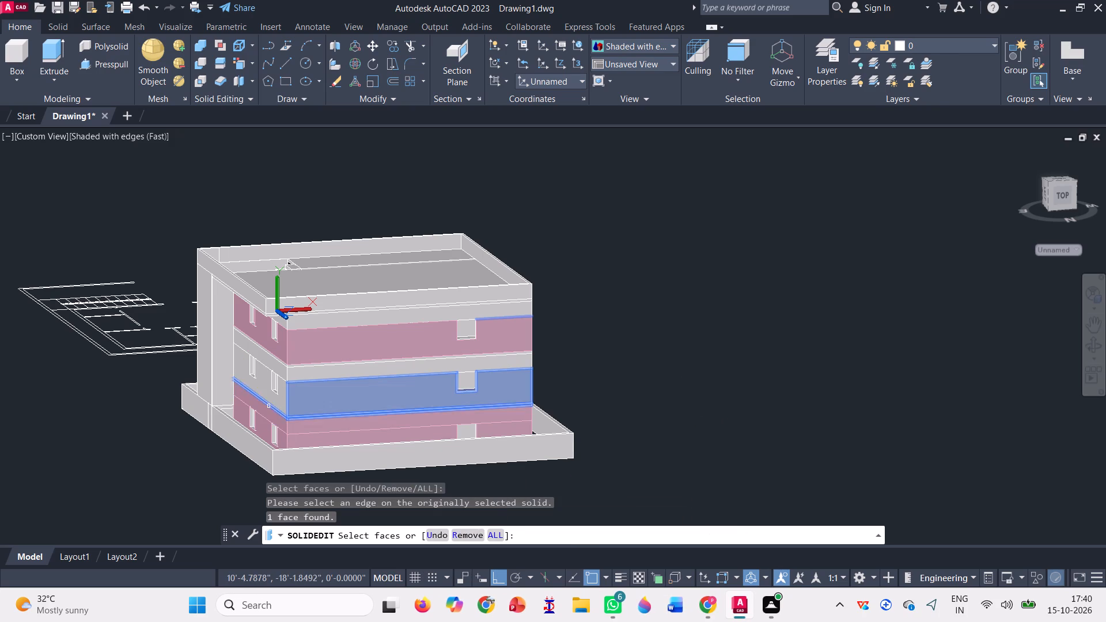
scroll(268, 404, up, 3)
click(306, 391)
click(388, 313)
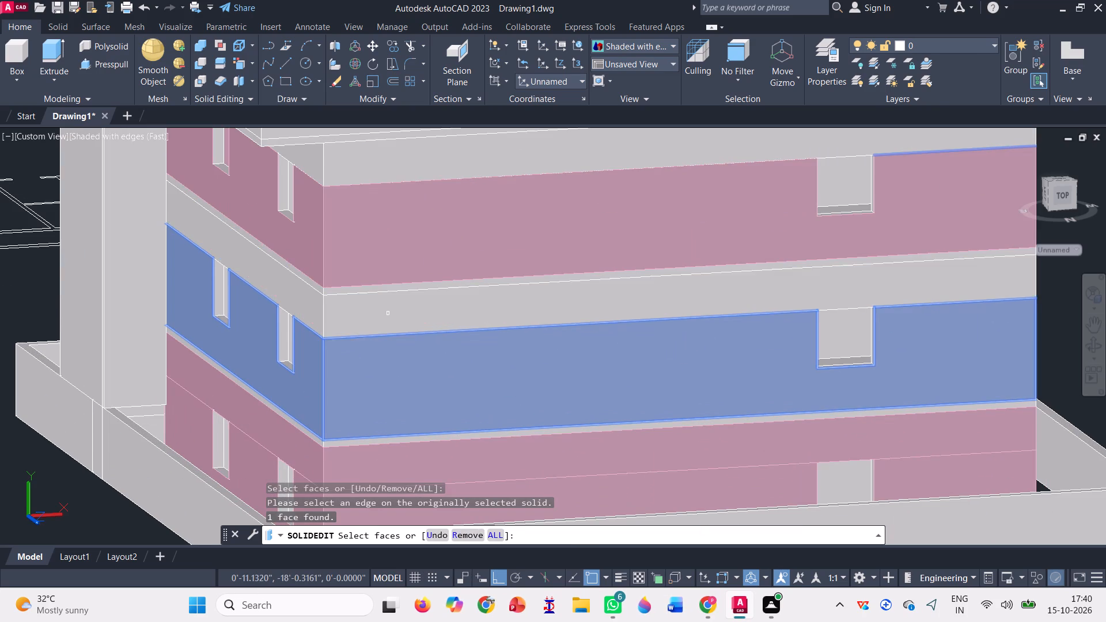
click(353, 314)
click(312, 308)
scroll(475, 399, down, 2)
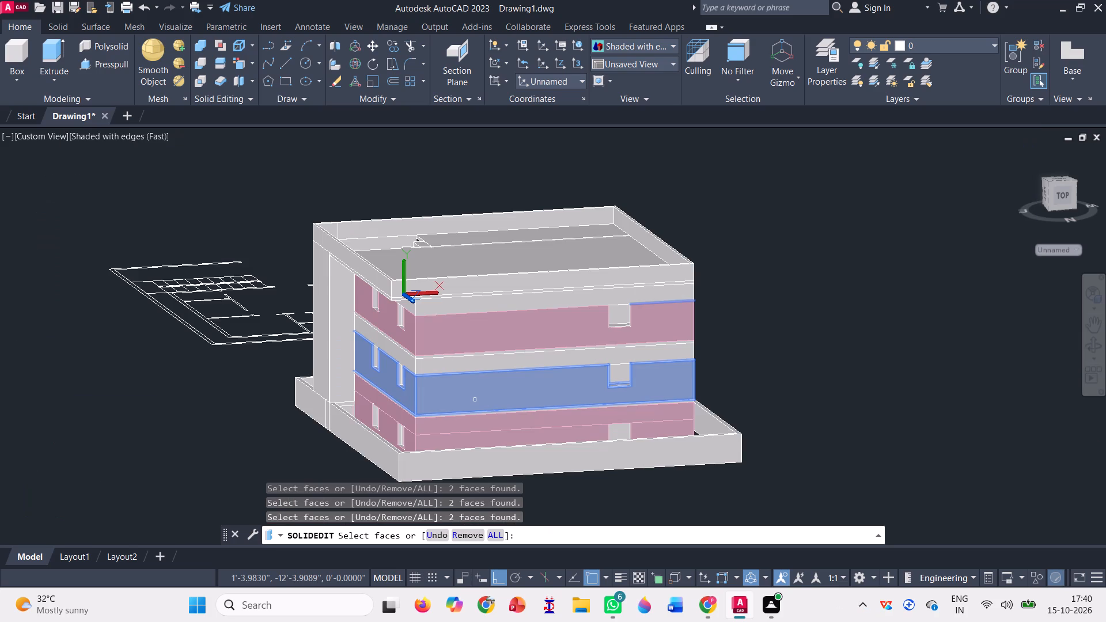
Add the middle-storey side wall away from the stair, both front wall faces beside the doorway, and the stair-side door jamb to the selection.
click(1096, 345)
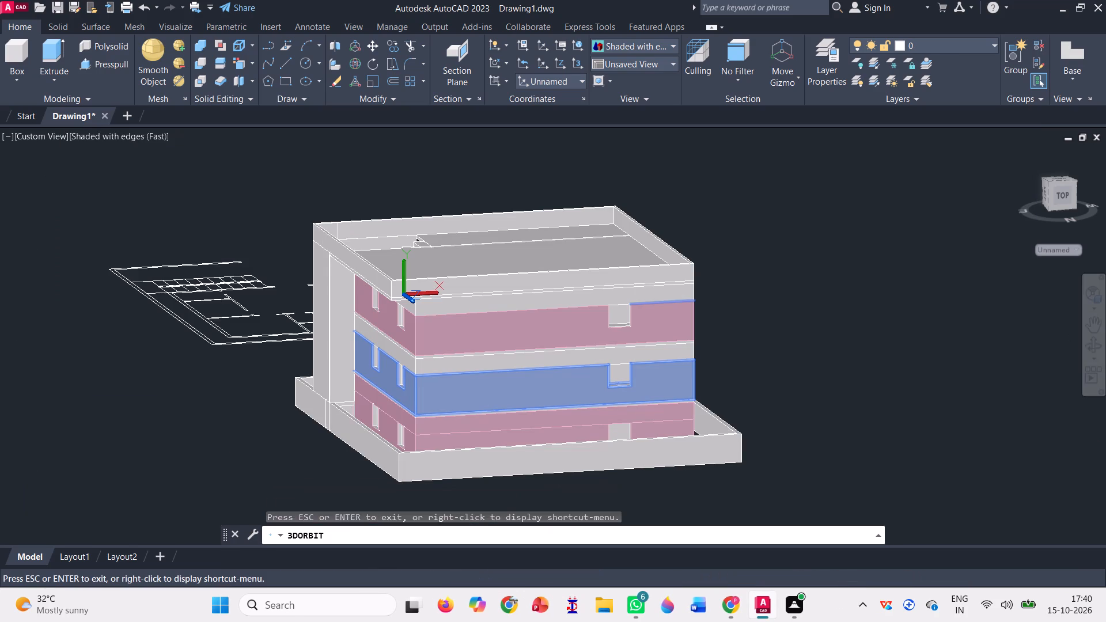
drag(819, 424, 568, 430)
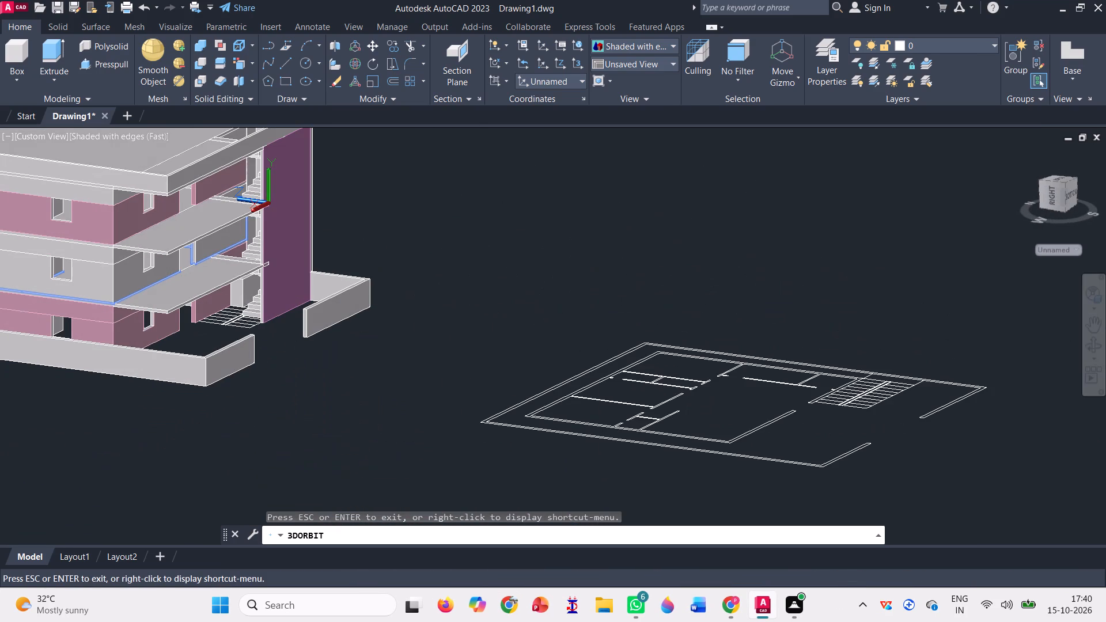
scroll(88, 264, up, 3)
key(Escape)
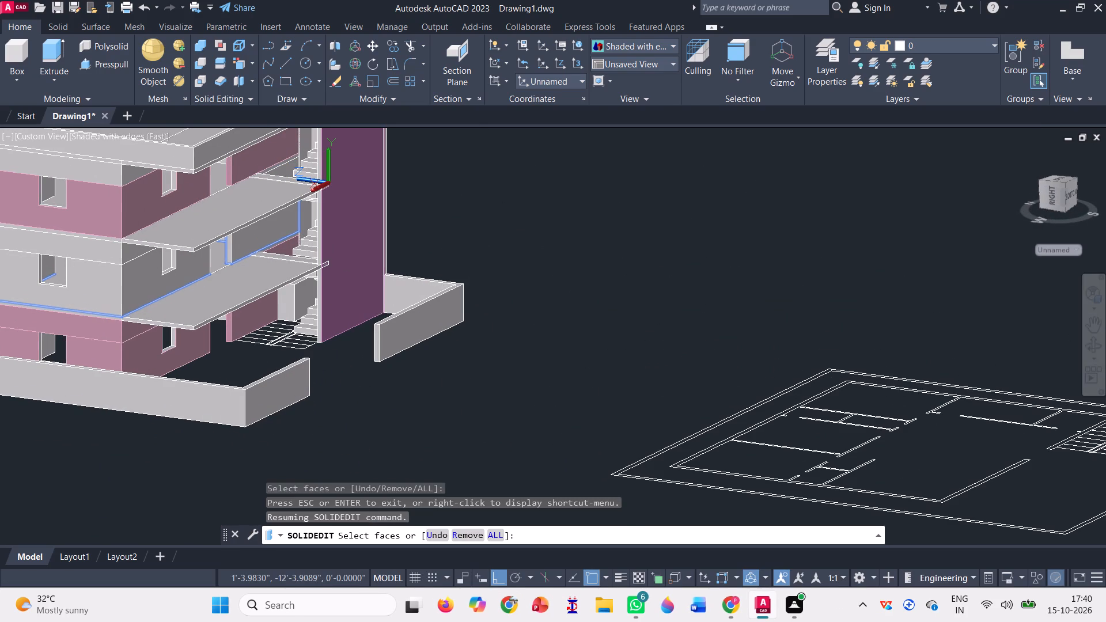
click(100, 290)
click(131, 291)
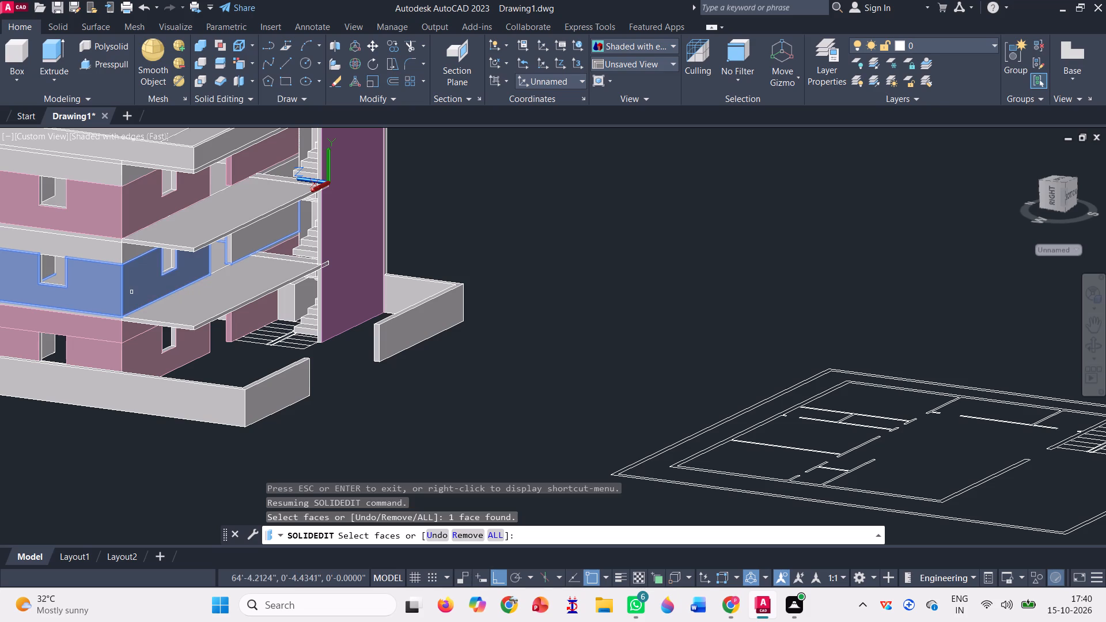
click(248, 240)
scroll(281, 298, down, 1)
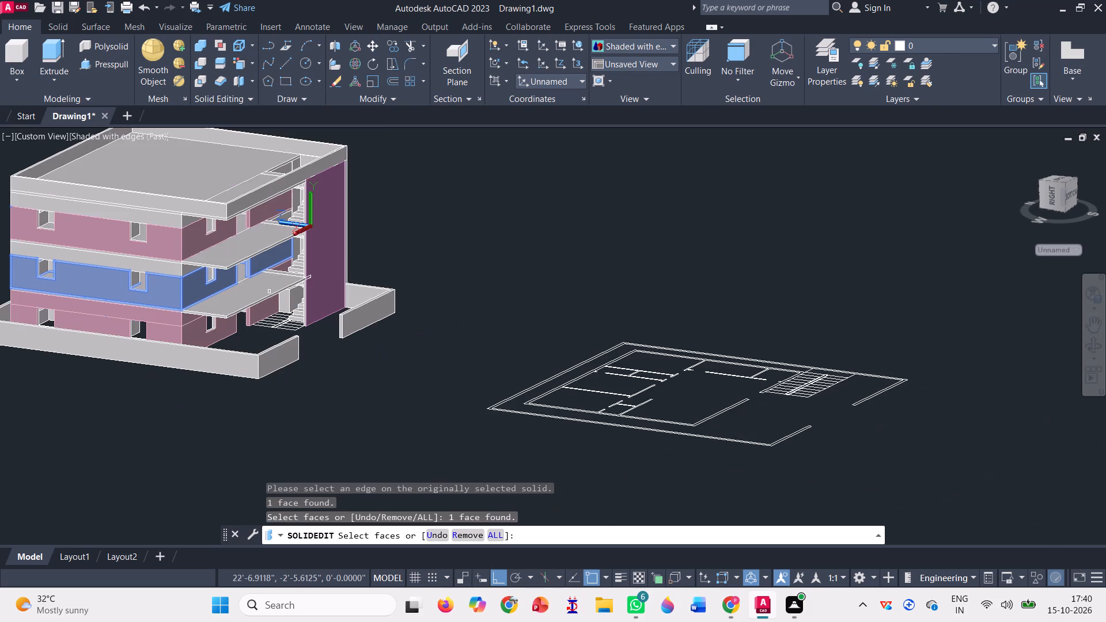
scroll(256, 280, up, 6)
click(228, 248)
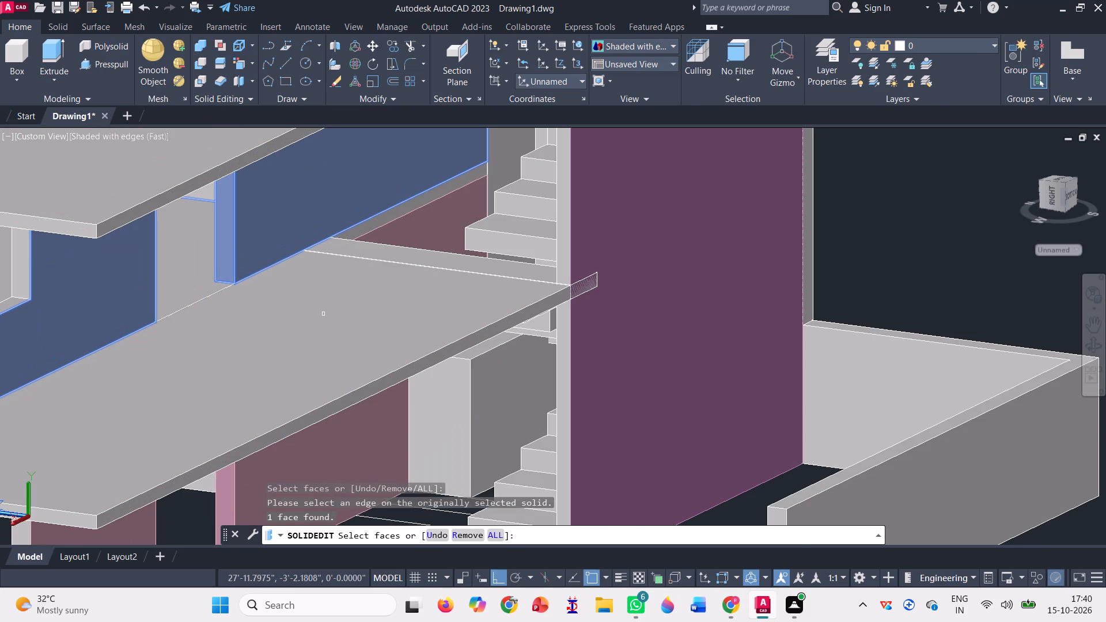
Add the opposite jamb face of the middle-storey front doorway, at the end of the wall with the window, to the face selection.
scroll(323, 313, down, 3)
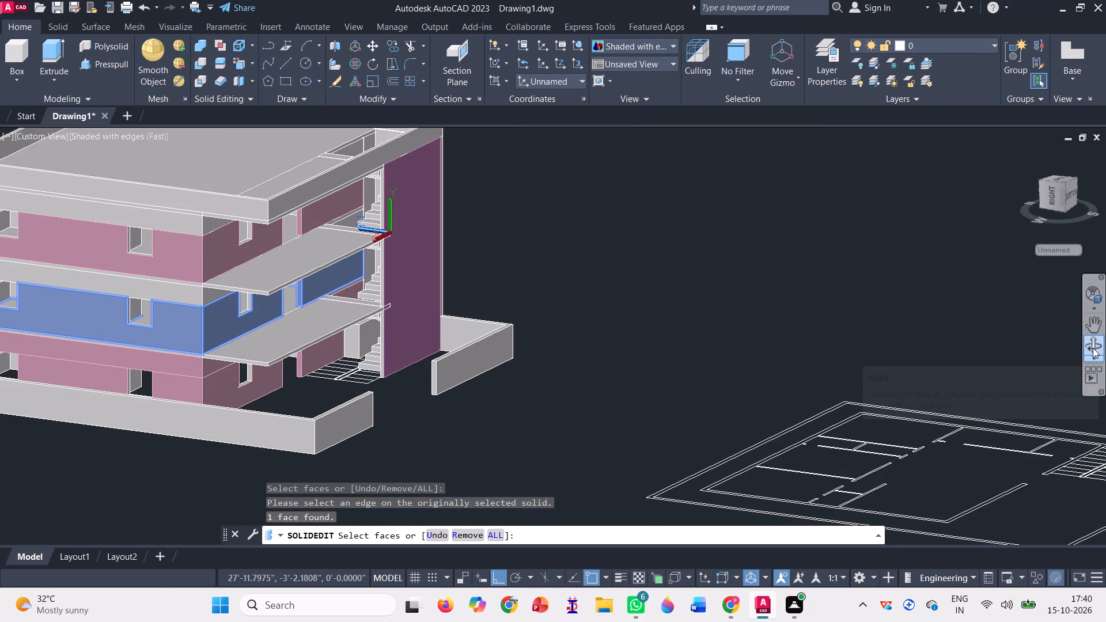
click(1093, 348)
drag(652, 409, 518, 383)
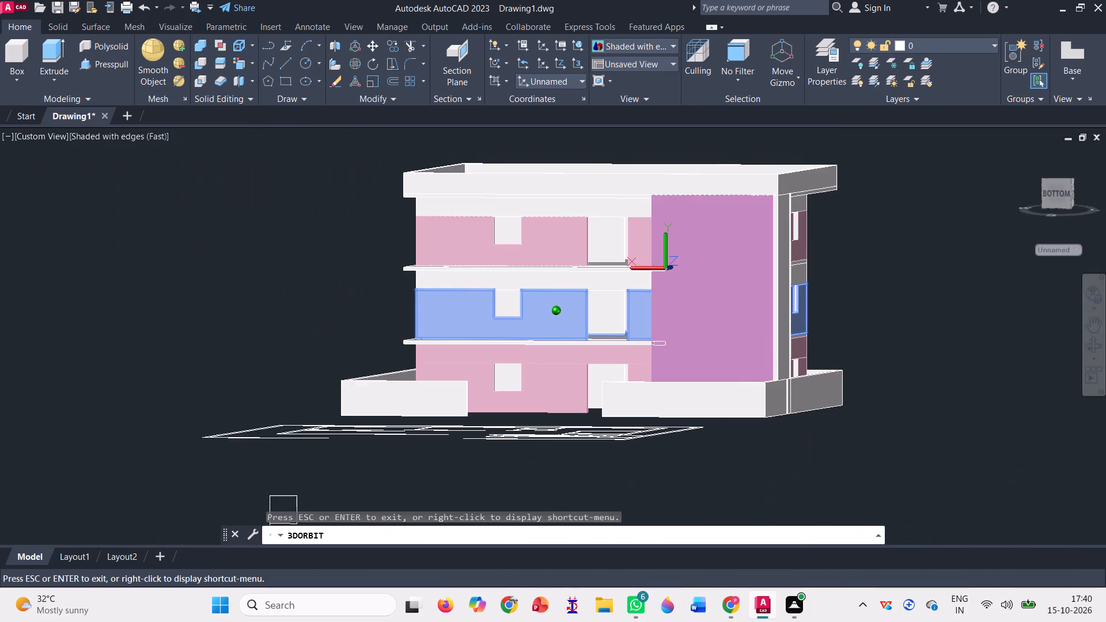
drag(518, 383, 501, 388)
scroll(675, 287, up, 6)
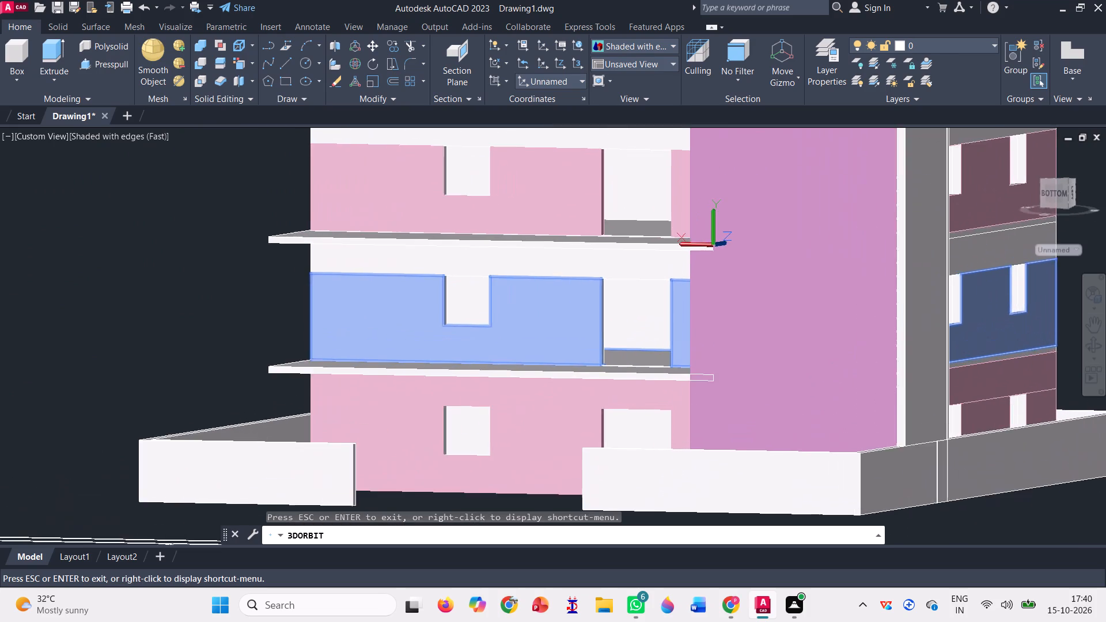
scroll(681, 289, up, 3)
drag(627, 406, 578, 408)
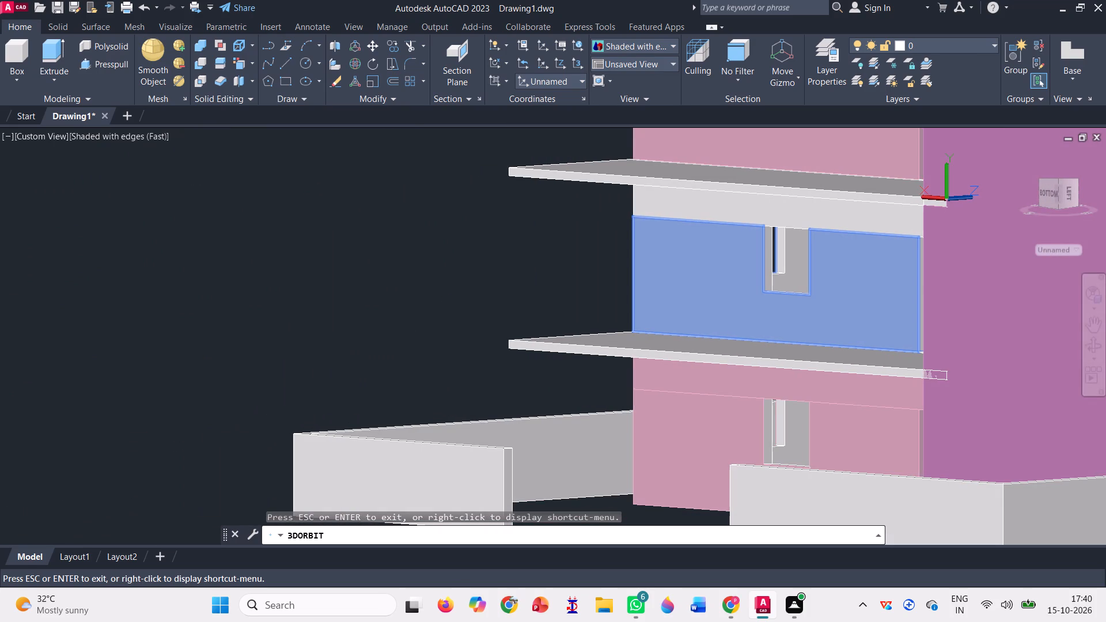
drag(561, 494, 578, 502)
scroll(775, 233, up, 3)
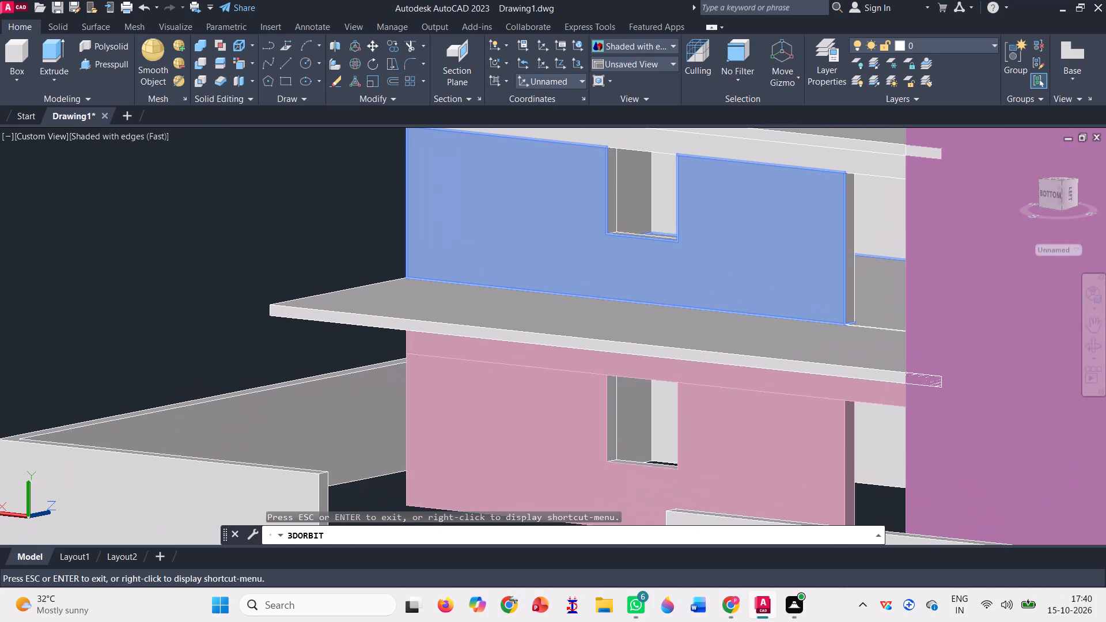
scroll(862, 203, up, 3)
key(Escape)
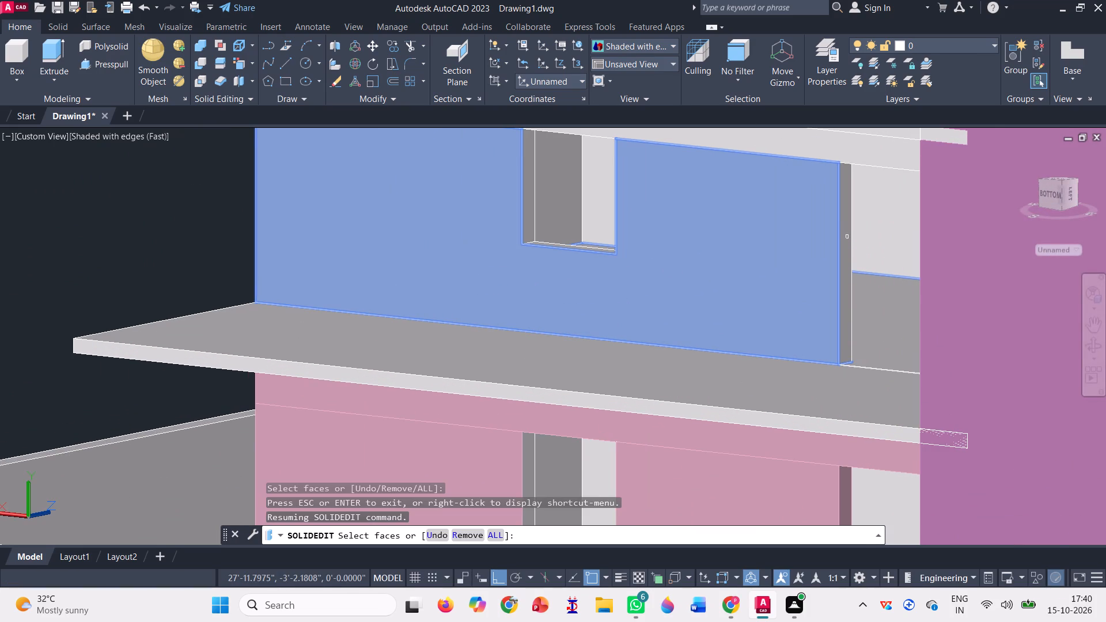
scroll(847, 236, up, 3)
click(847, 239)
Color the selected middle-storey wall and door jamb faces DIC 24 from the DIC COLOR GUIDE(R) color book.
scroll(610, 343, down, 7)
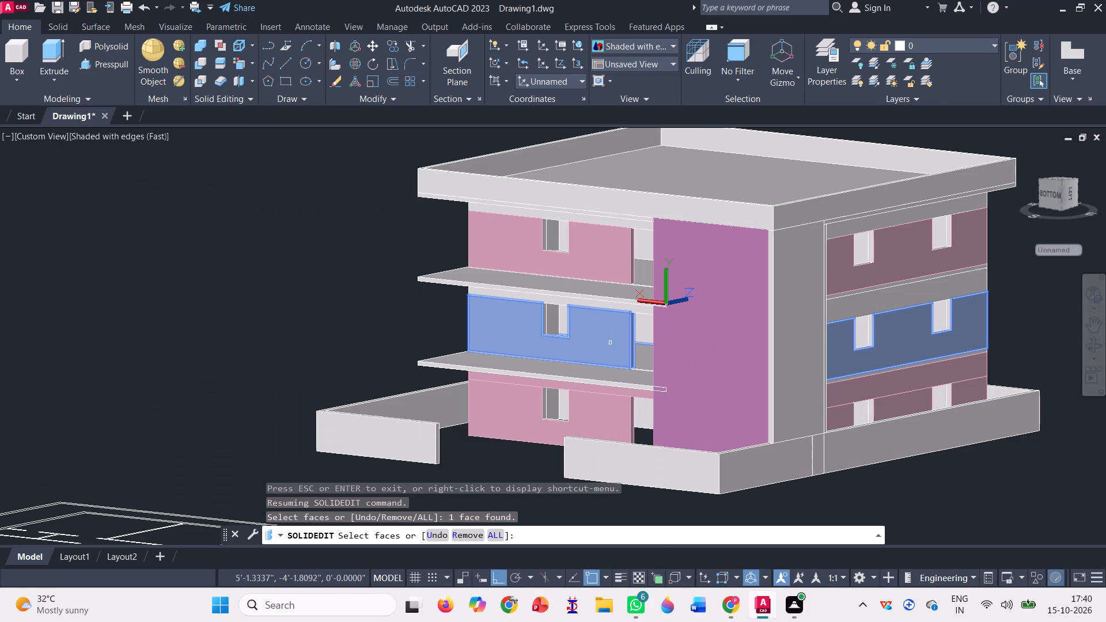
key(space)
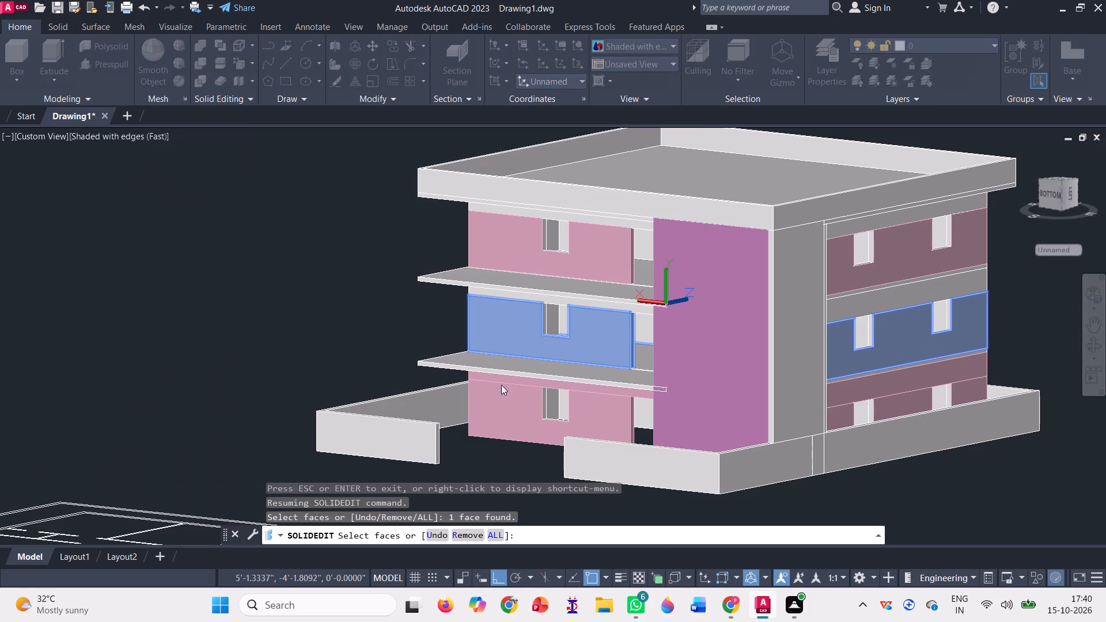
click(598, 189)
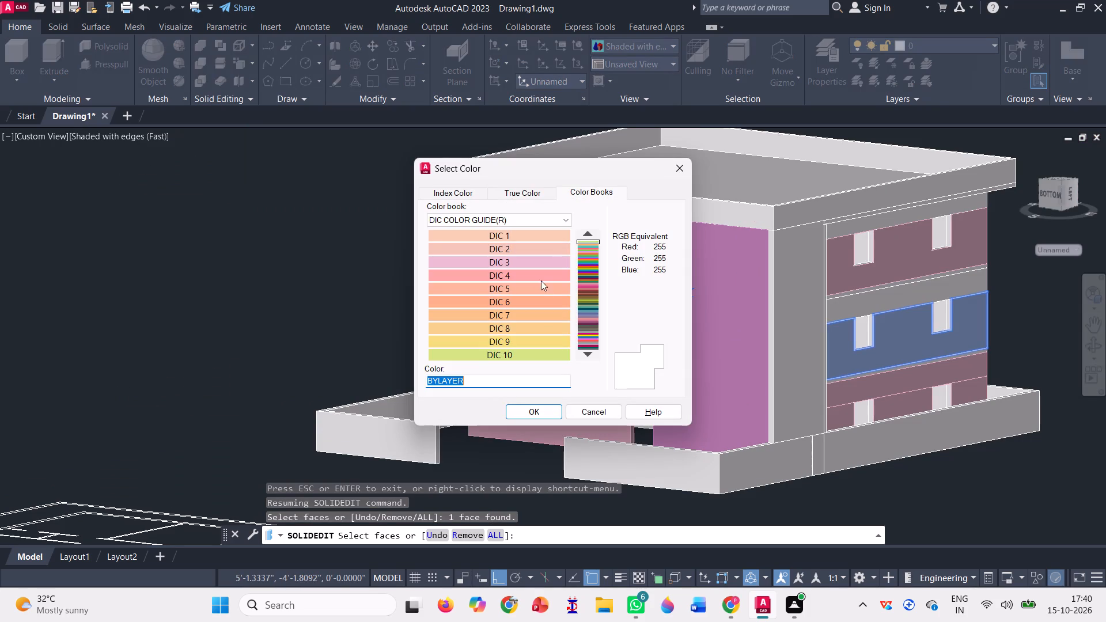
click(594, 355)
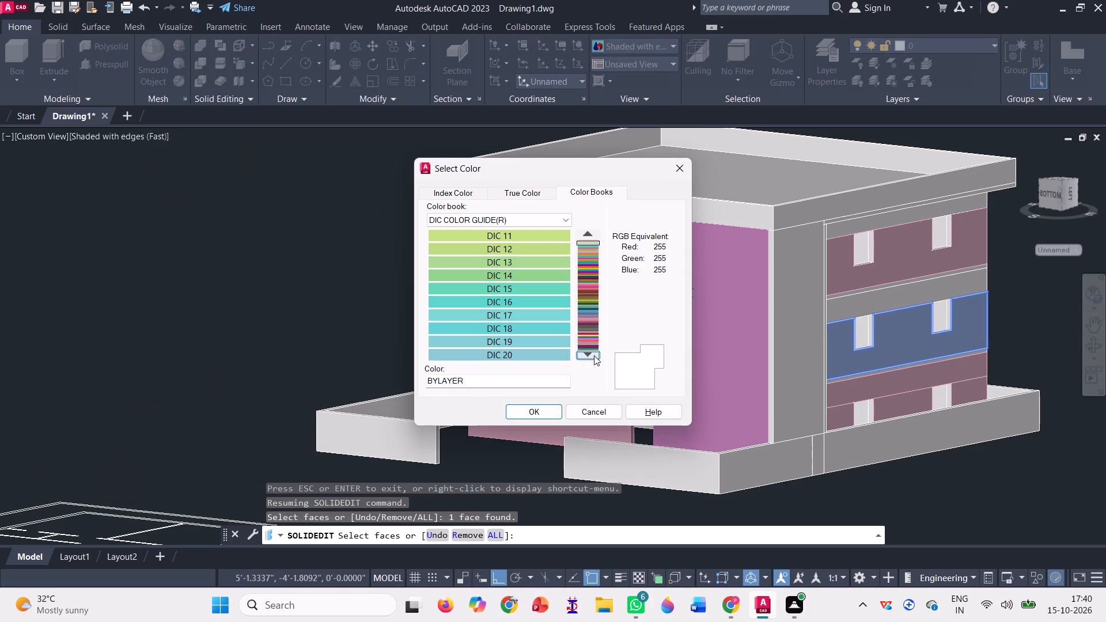
click(594, 355)
click(520, 275)
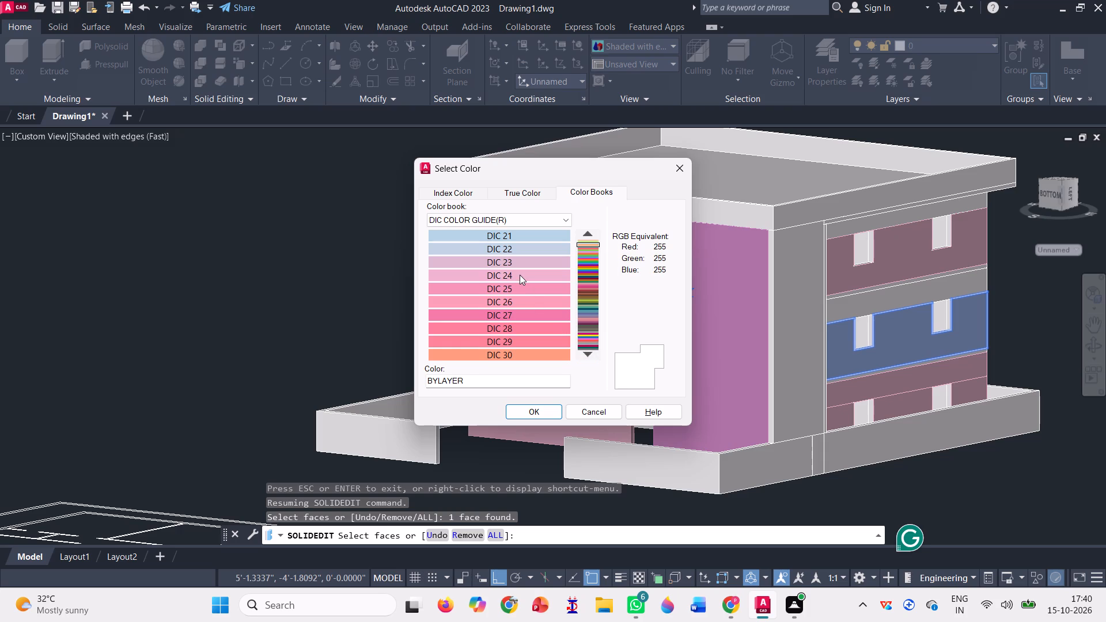
click(548, 412)
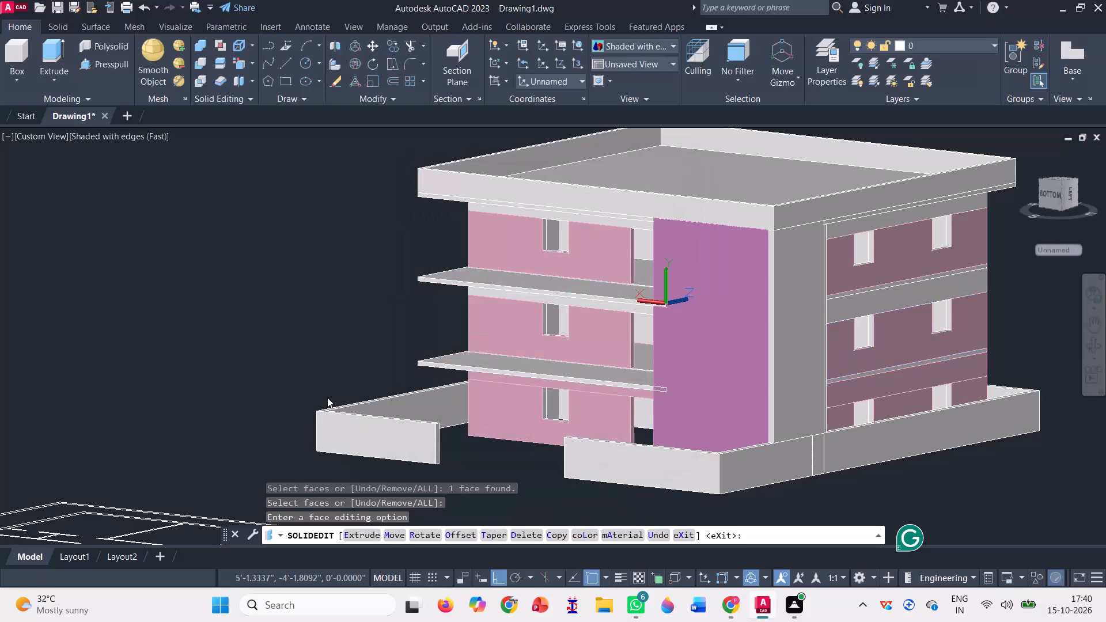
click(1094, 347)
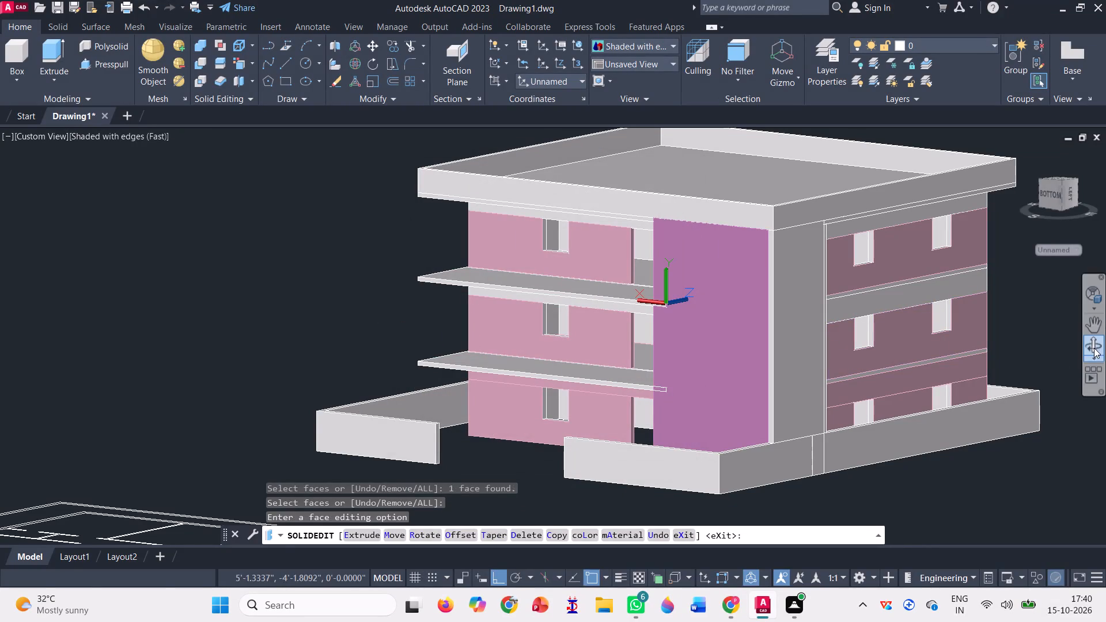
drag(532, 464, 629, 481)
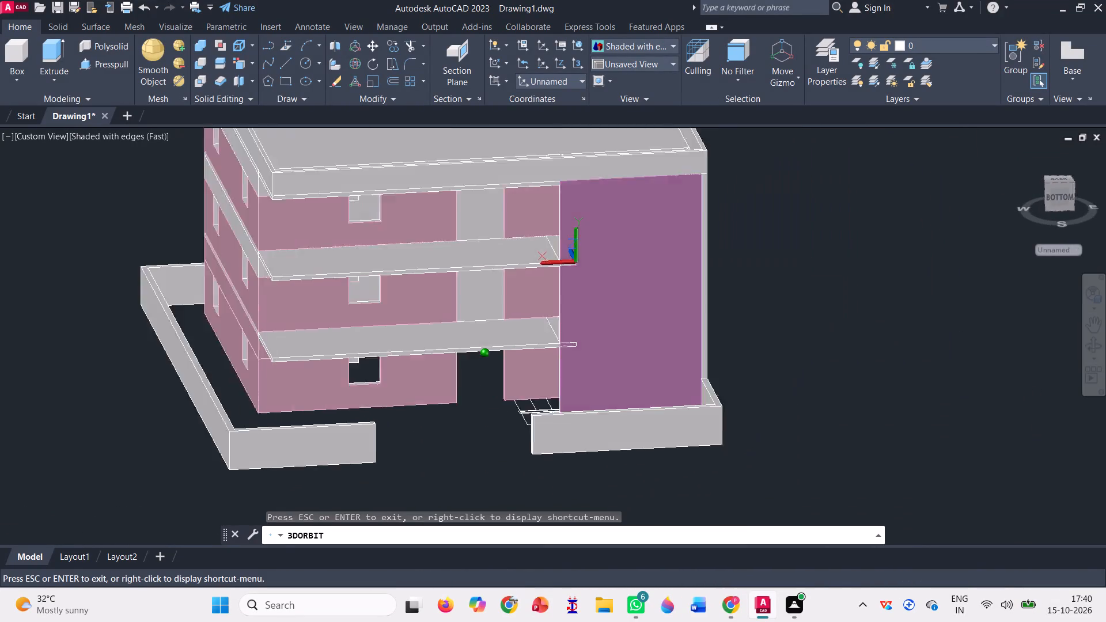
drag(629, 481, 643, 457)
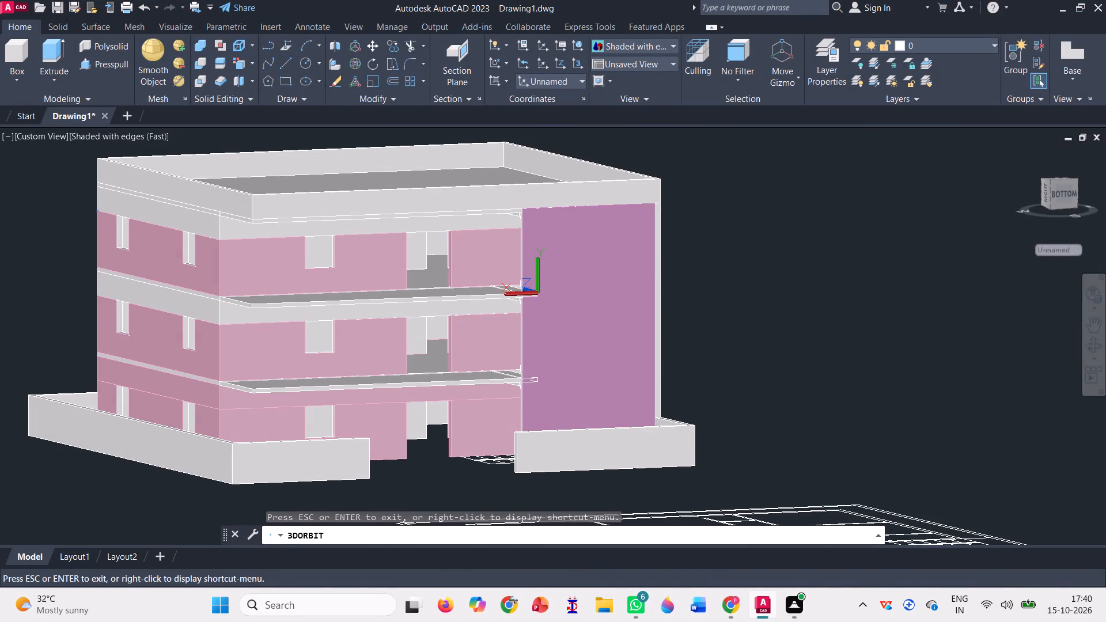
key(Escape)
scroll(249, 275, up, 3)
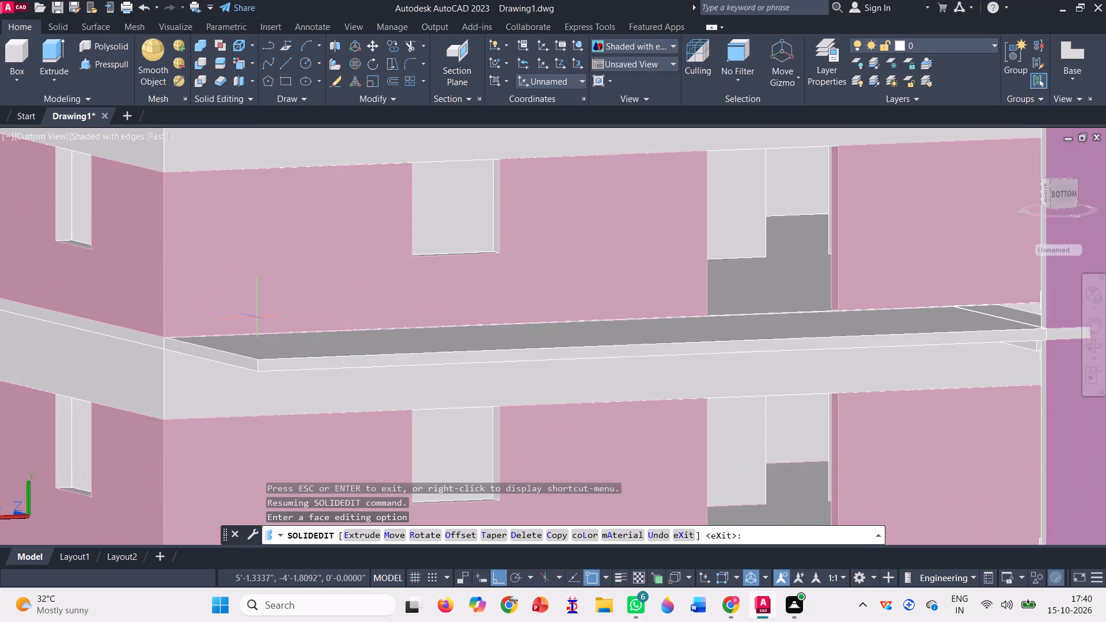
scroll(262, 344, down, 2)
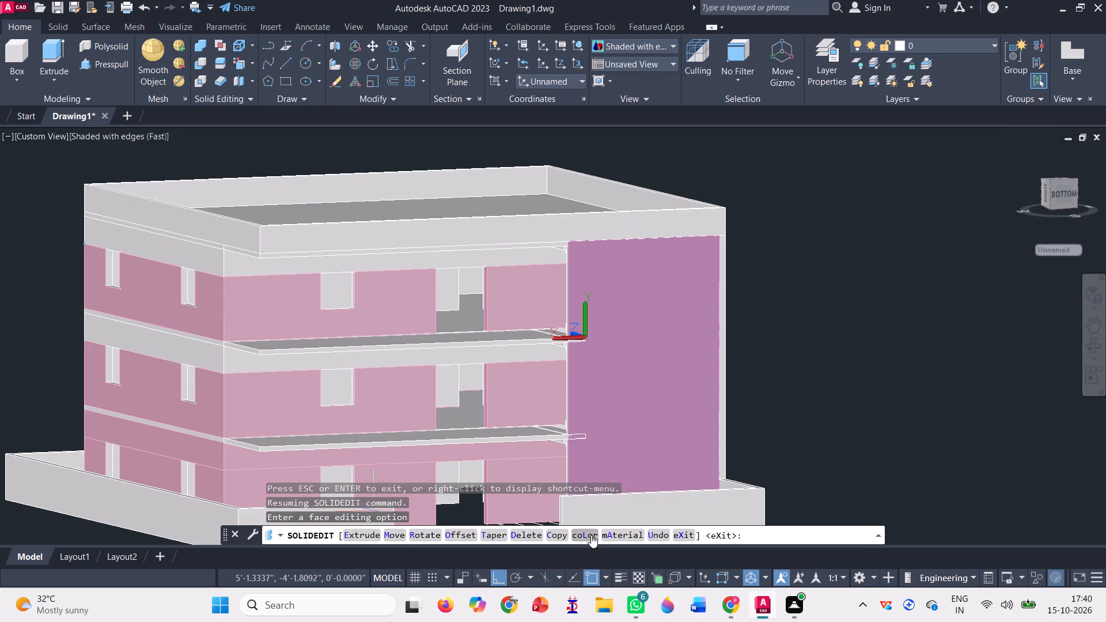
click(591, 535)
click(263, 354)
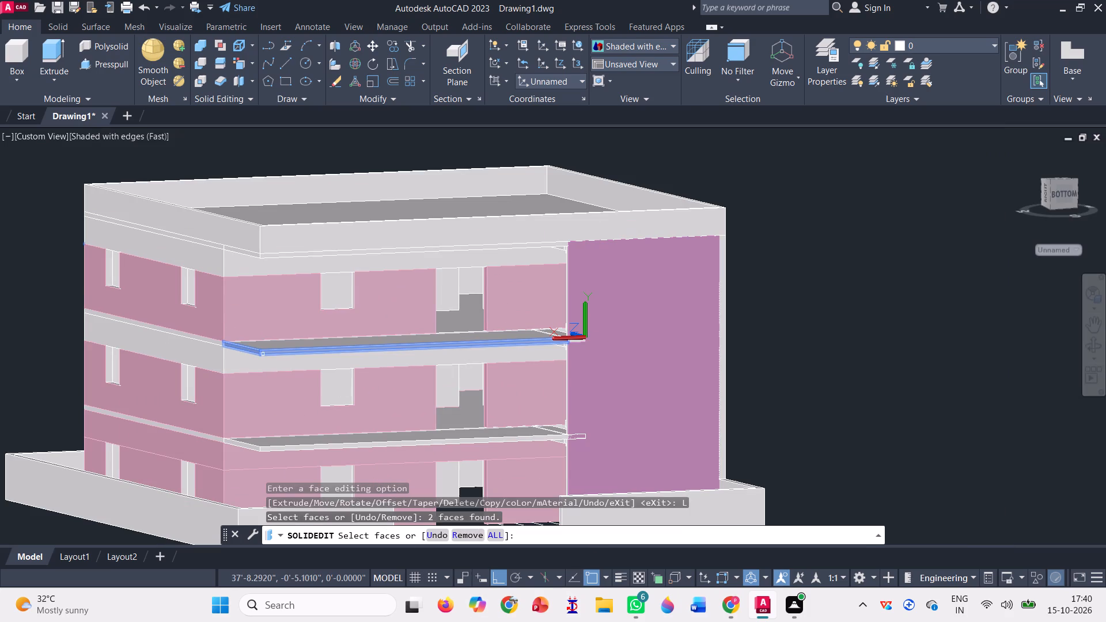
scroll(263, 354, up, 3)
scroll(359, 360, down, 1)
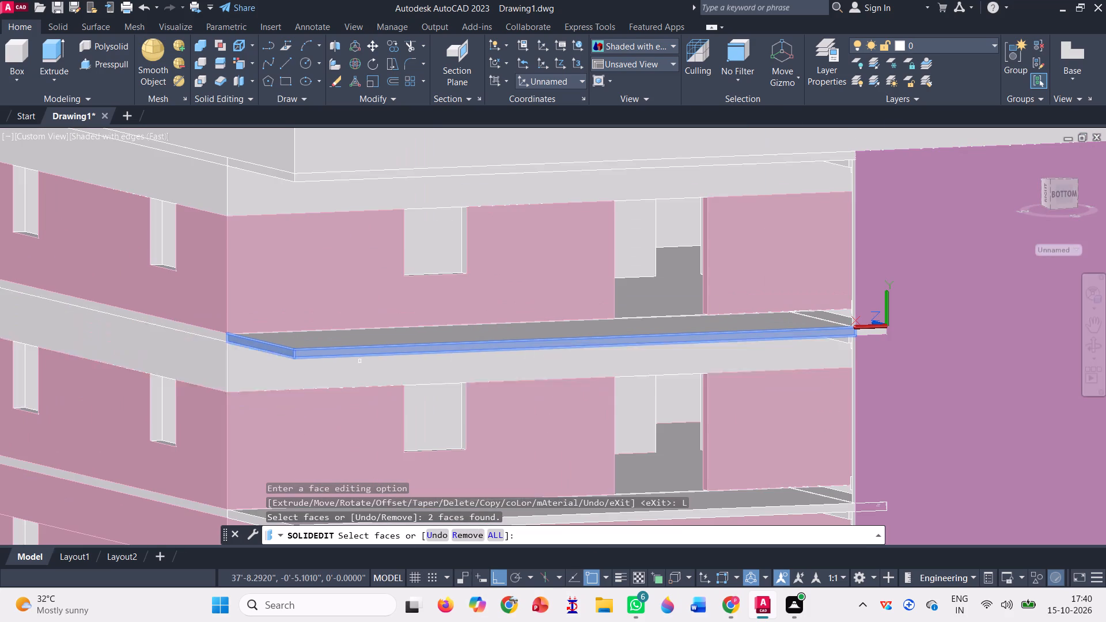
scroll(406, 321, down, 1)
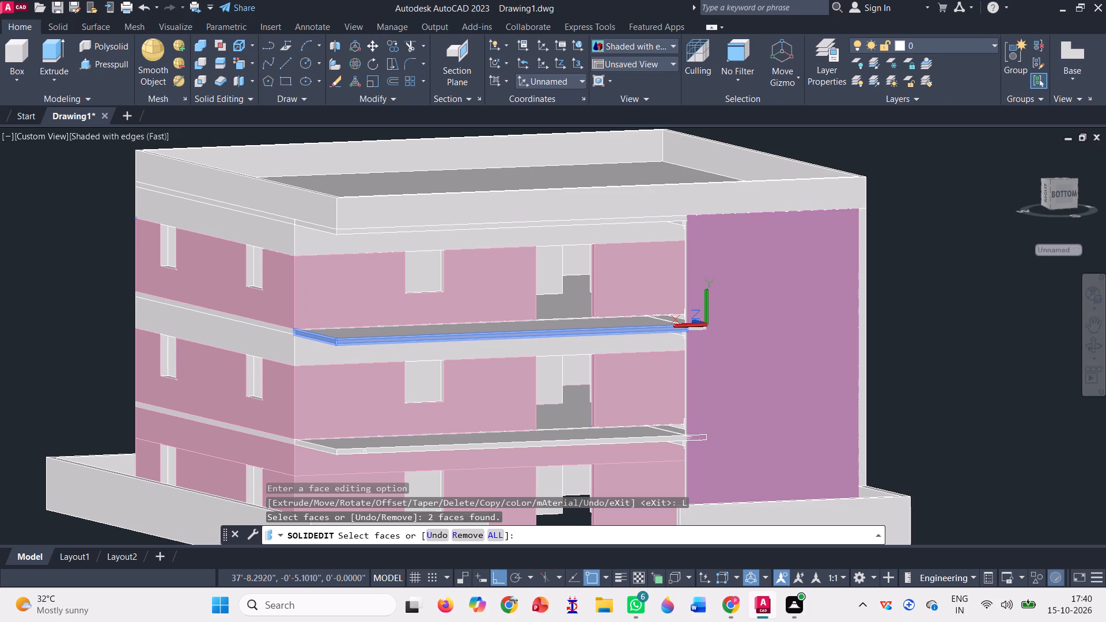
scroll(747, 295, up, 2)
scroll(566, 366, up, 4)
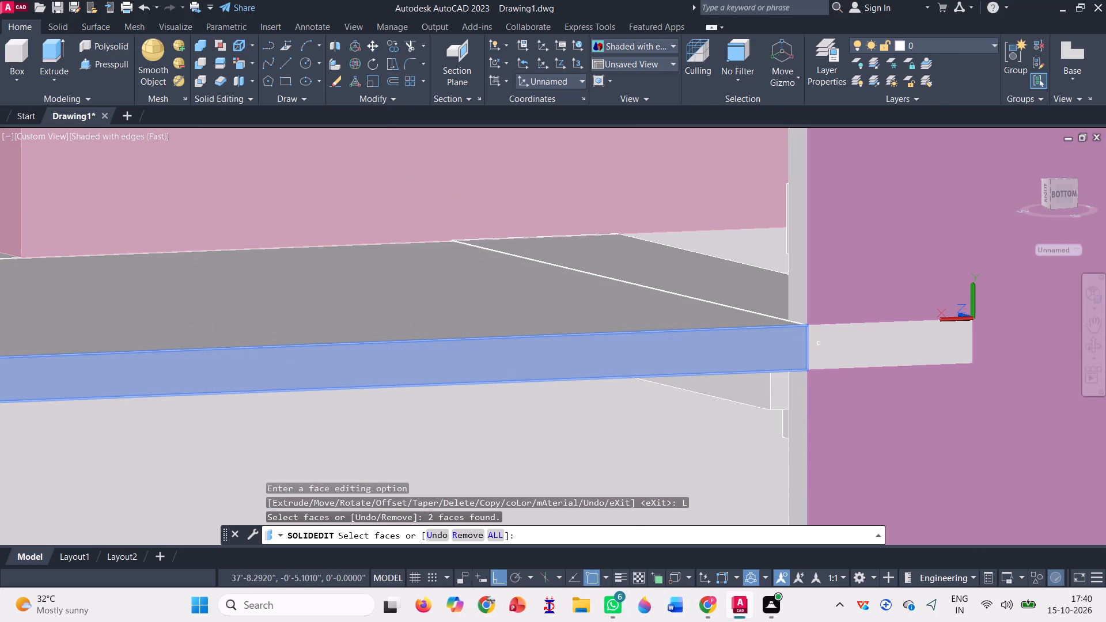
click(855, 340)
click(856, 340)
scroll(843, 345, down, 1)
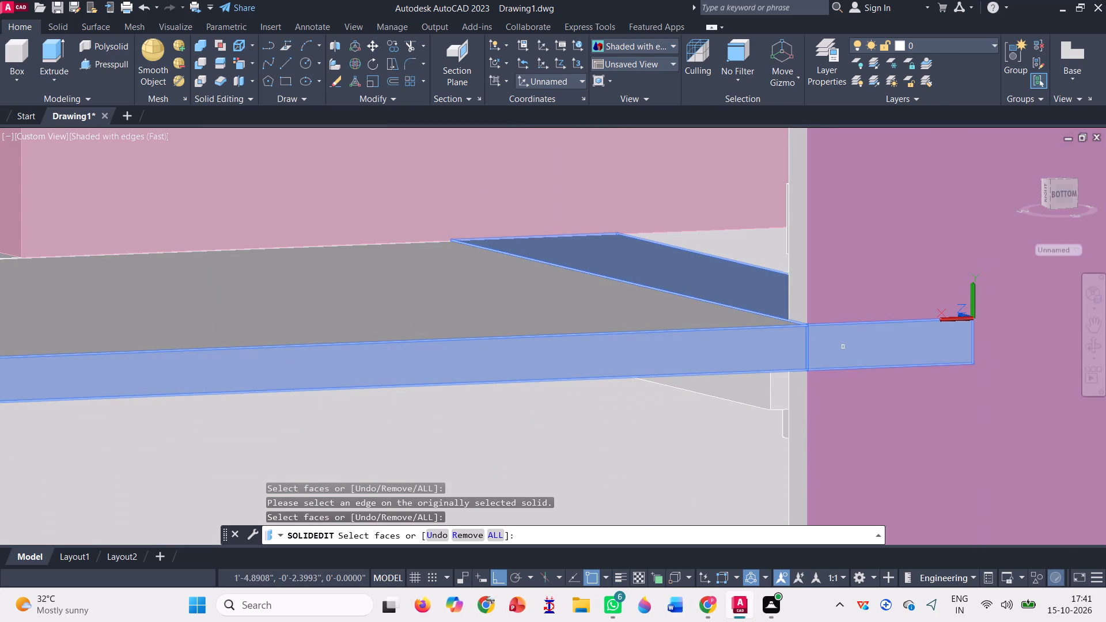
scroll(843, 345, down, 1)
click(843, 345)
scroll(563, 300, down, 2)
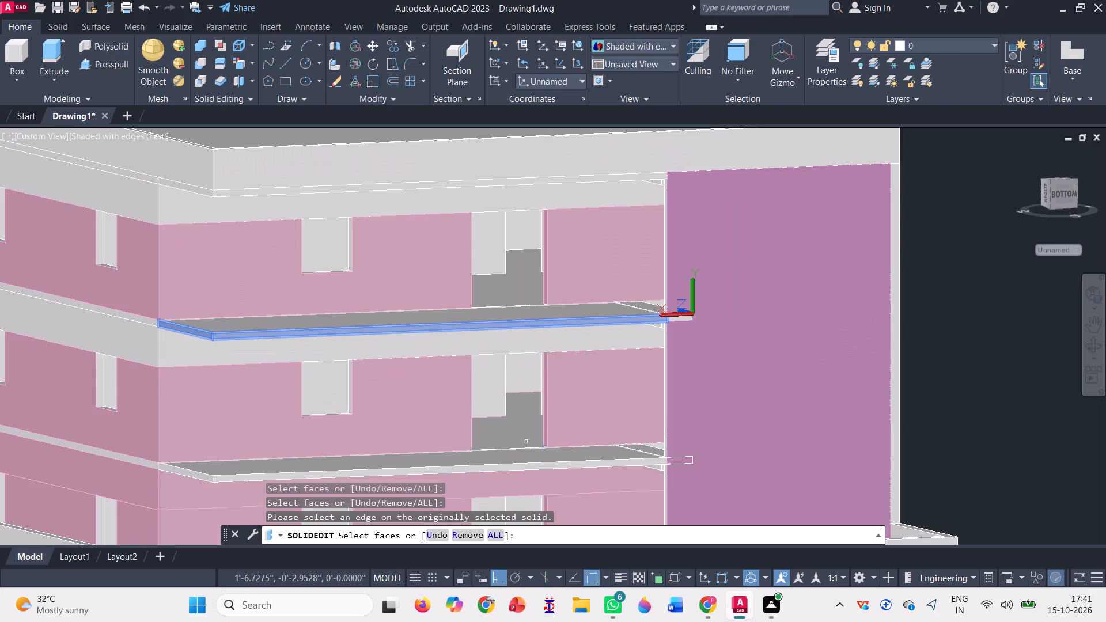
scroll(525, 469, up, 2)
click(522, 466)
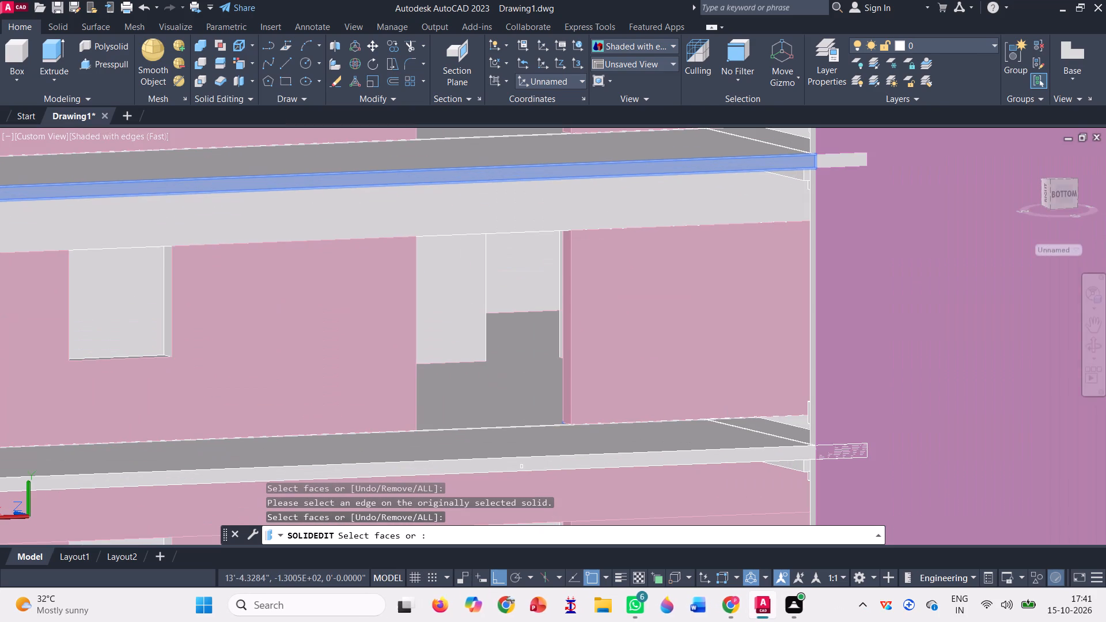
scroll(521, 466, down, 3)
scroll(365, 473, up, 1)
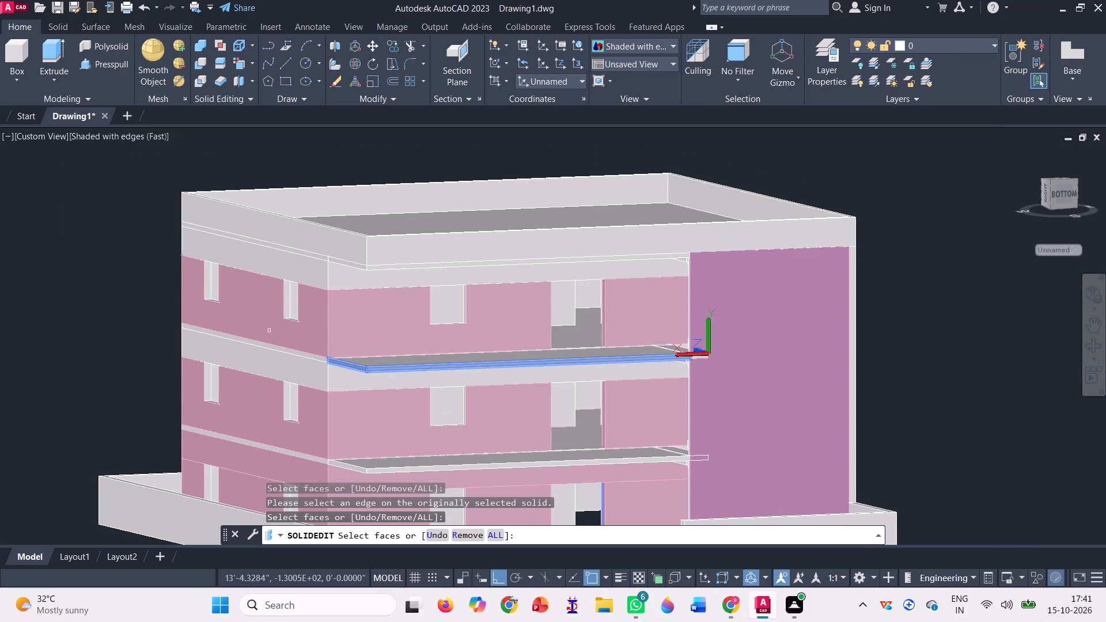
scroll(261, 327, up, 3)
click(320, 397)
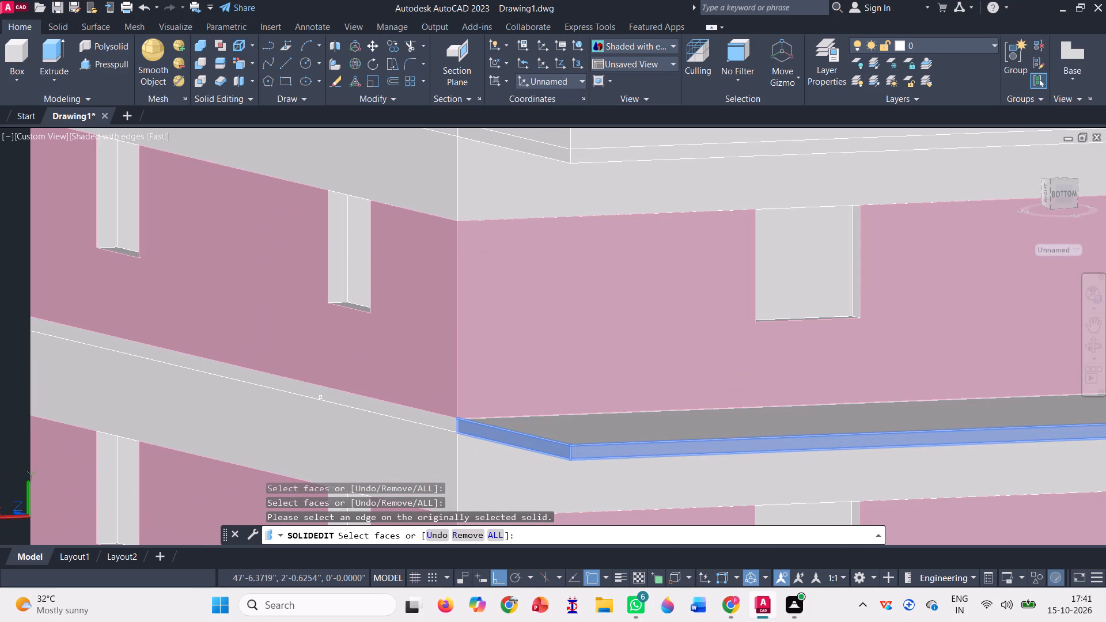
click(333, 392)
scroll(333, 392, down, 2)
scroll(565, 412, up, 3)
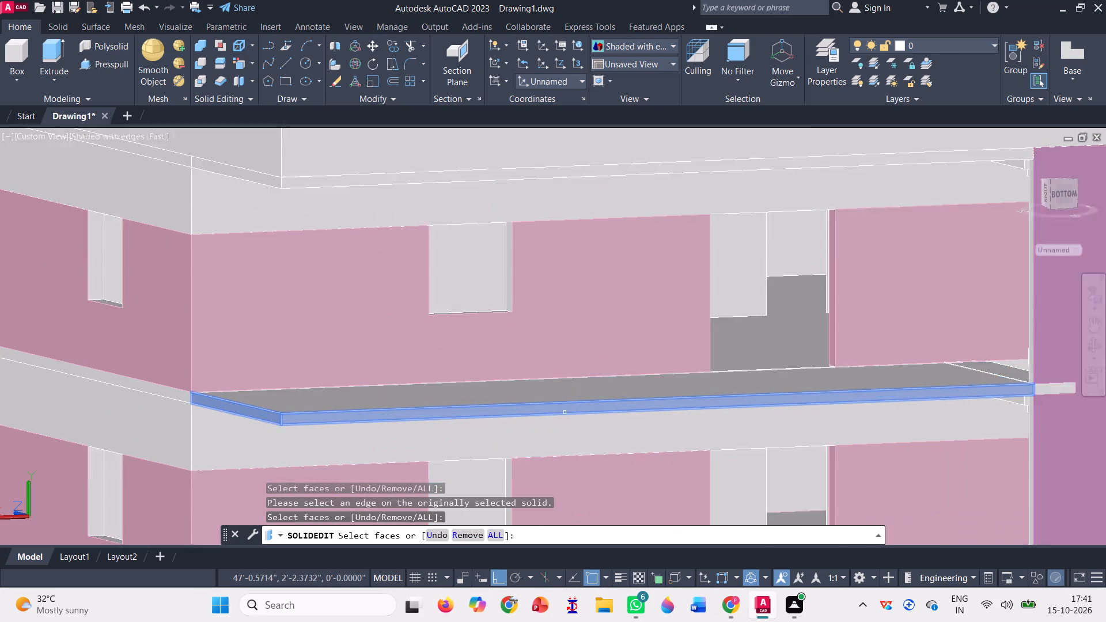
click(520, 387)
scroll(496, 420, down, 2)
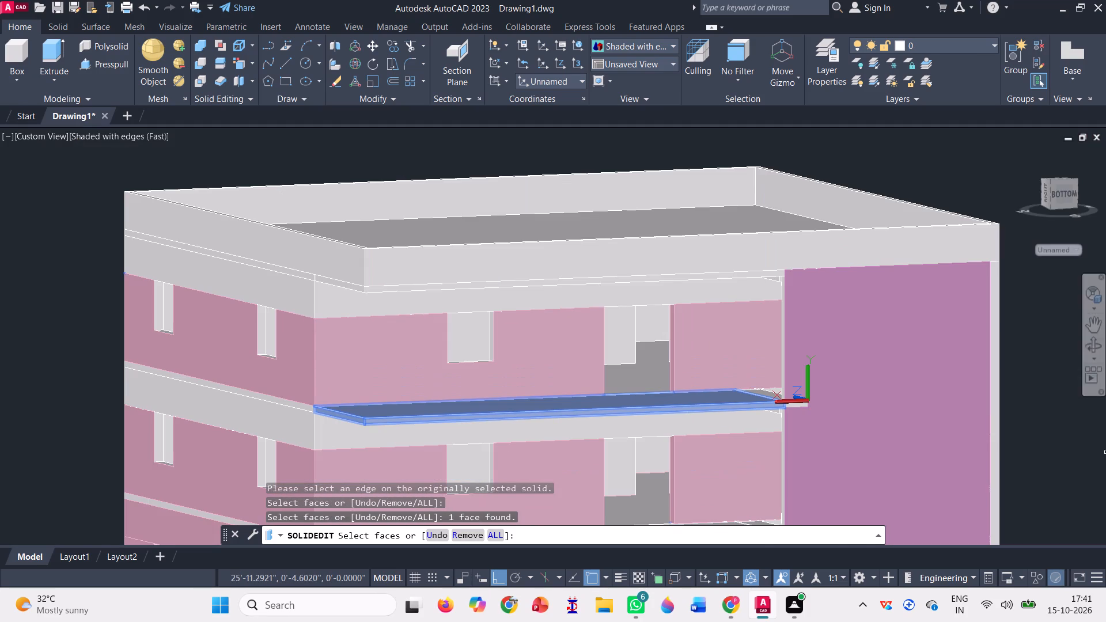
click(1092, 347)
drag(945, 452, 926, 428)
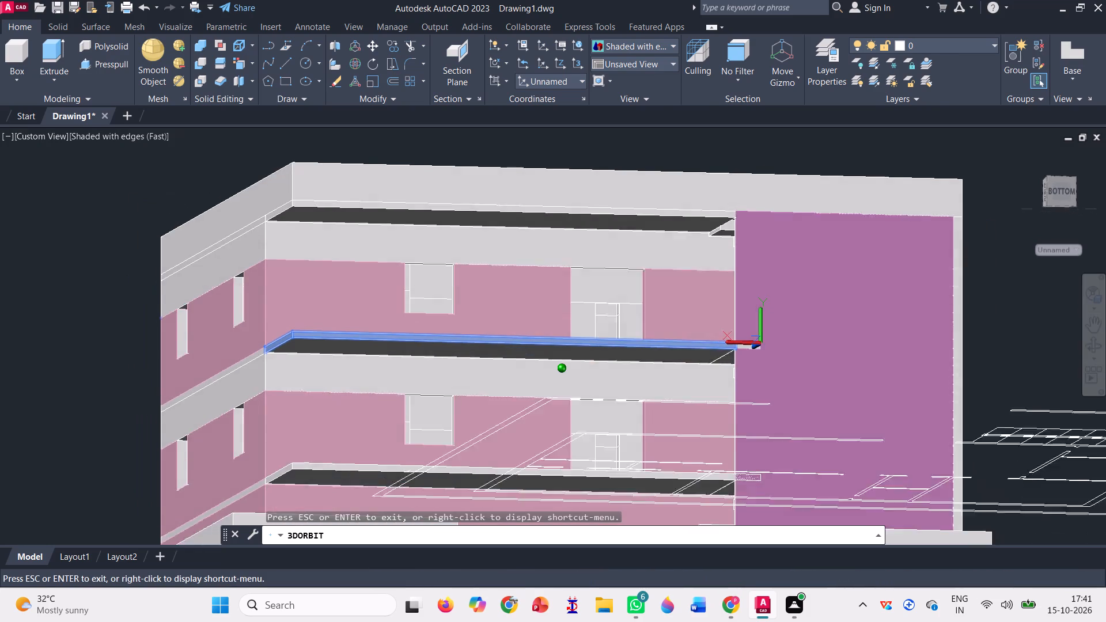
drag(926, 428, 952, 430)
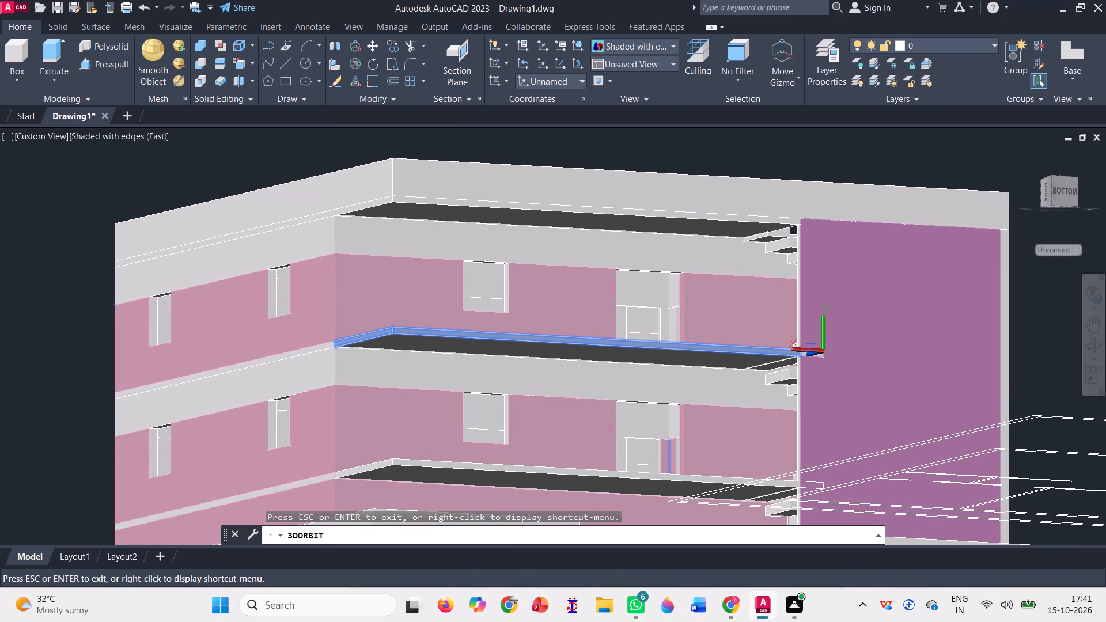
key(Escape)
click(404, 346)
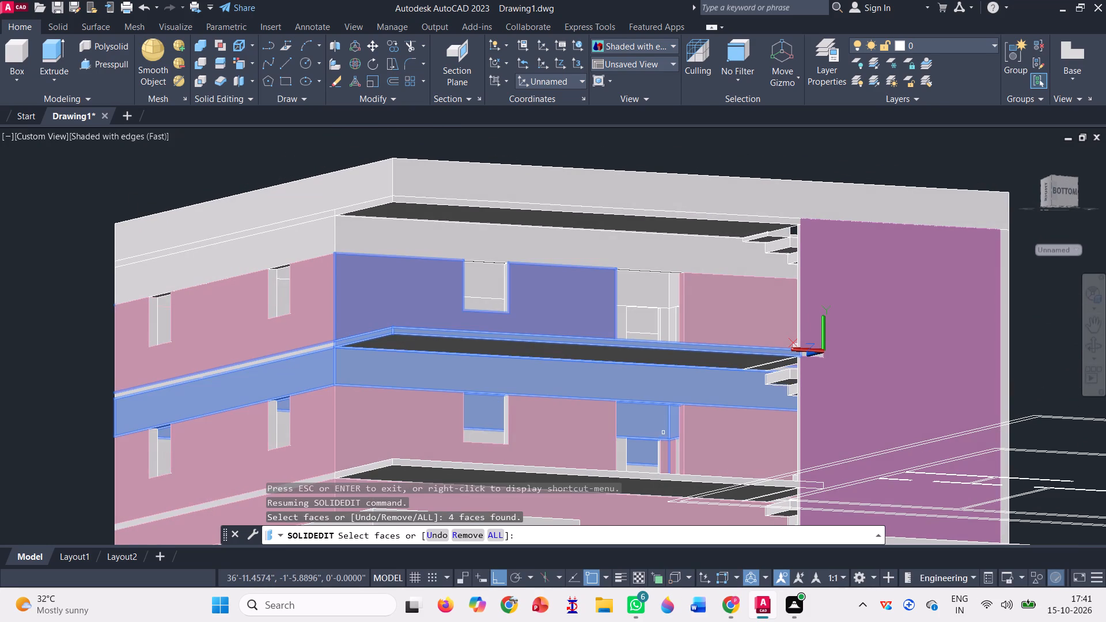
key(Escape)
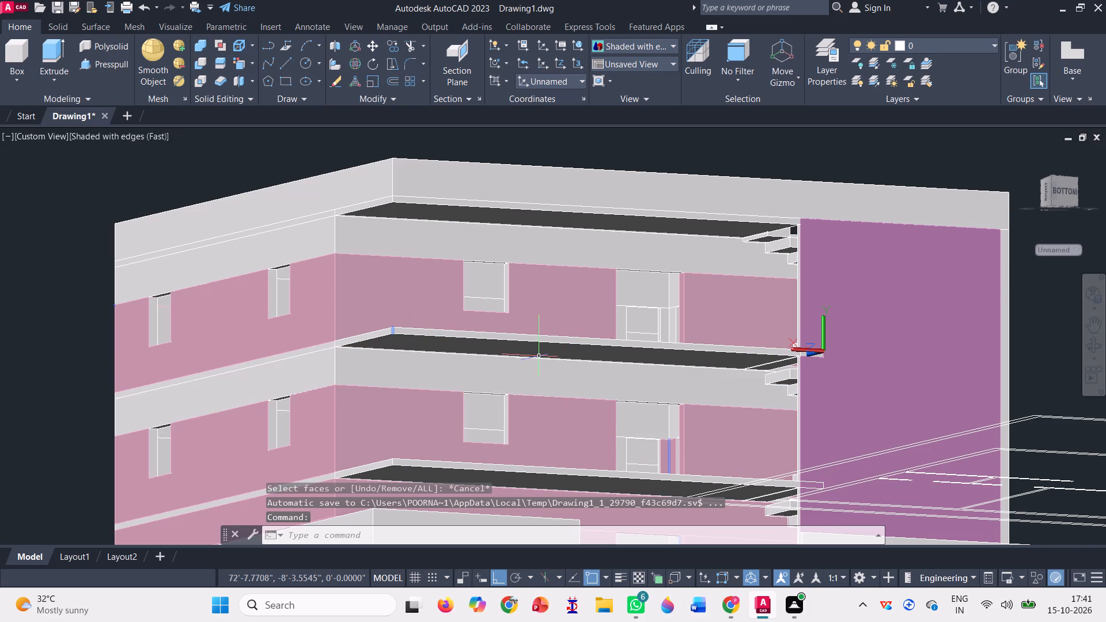
Start face coloring and select the front edge, side edge and underside faces of the upper balcony slab.
click(234, 60)
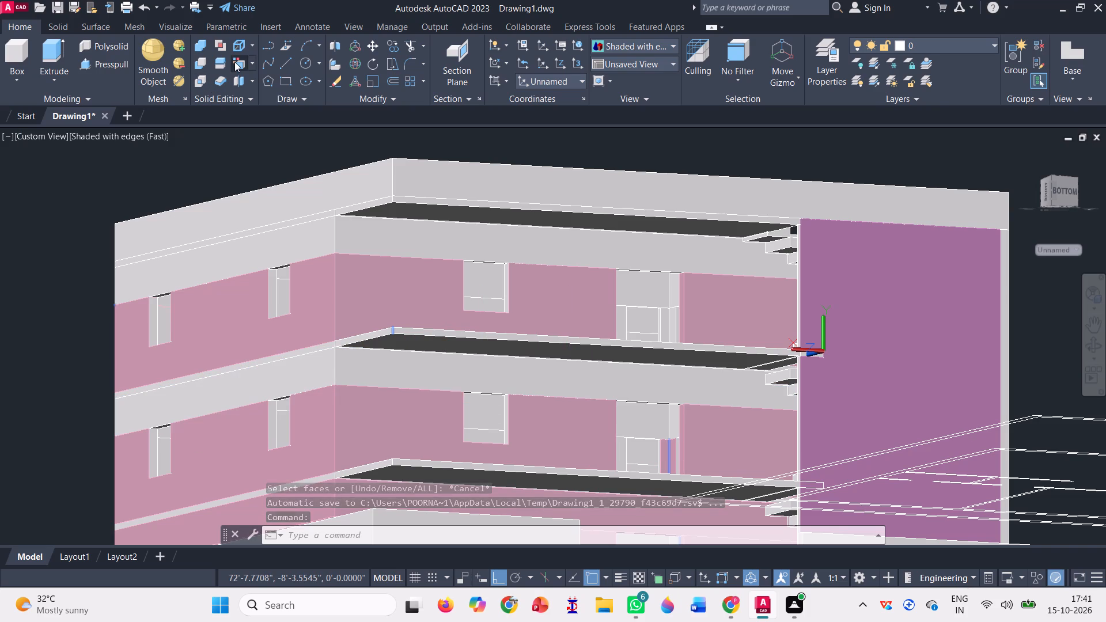
scroll(433, 297, up, 2)
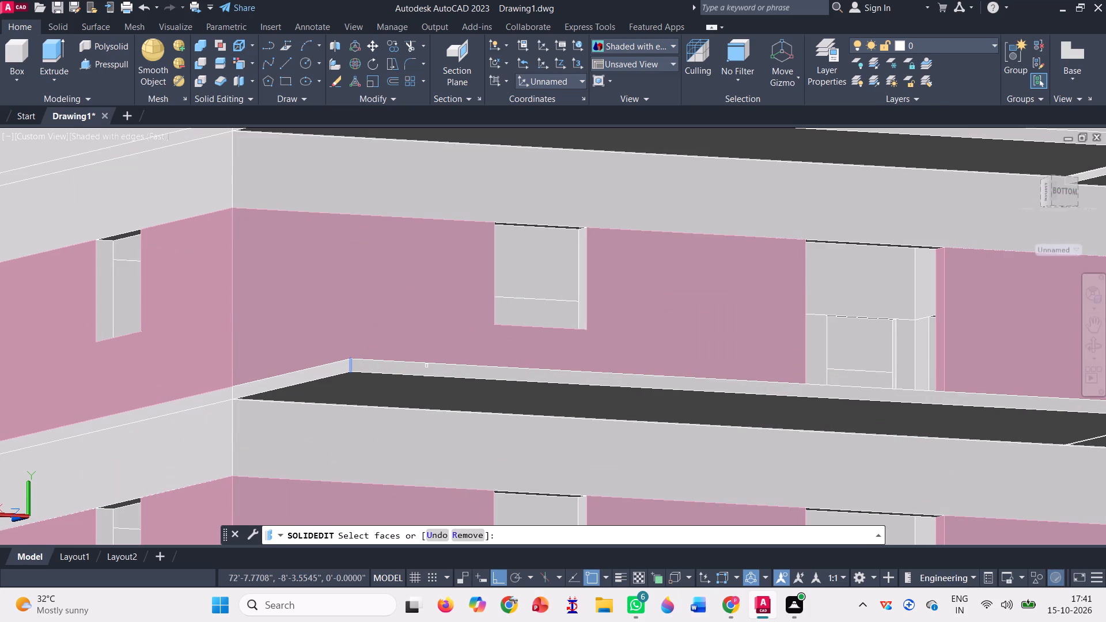
click(426, 366)
click(327, 374)
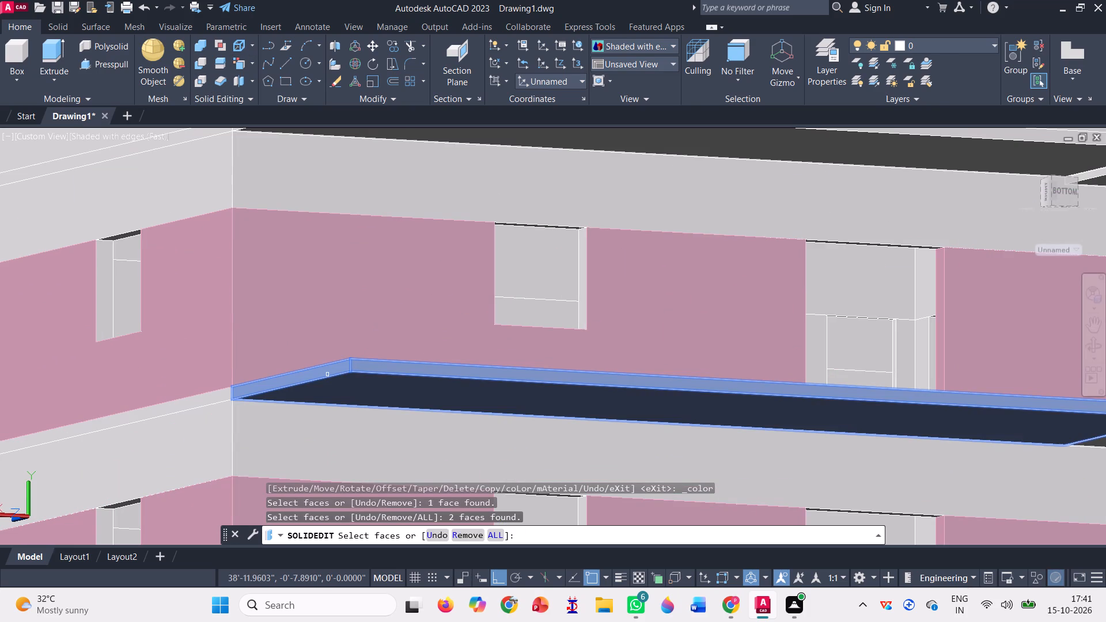
Add the top face of the upper balcony slab to the selection and try to include the adjoining landing strip by the stair.
click(1093, 337)
drag(693, 453, 654, 389)
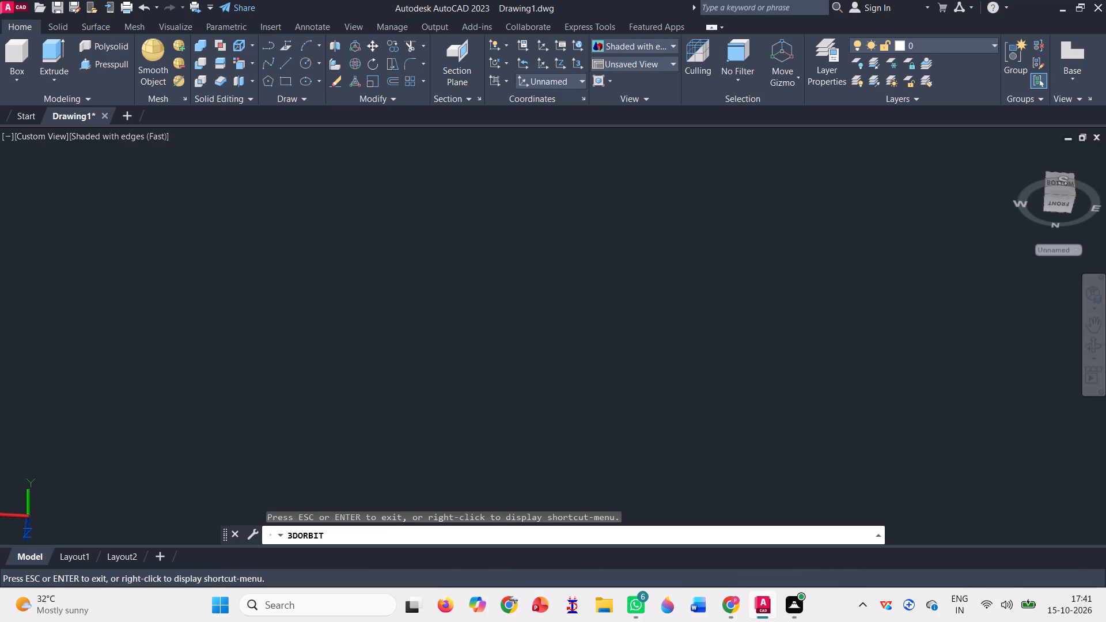
drag(654, 389, 597, 389)
scroll(497, 396, down, 5)
drag(509, 290, 514, 411)
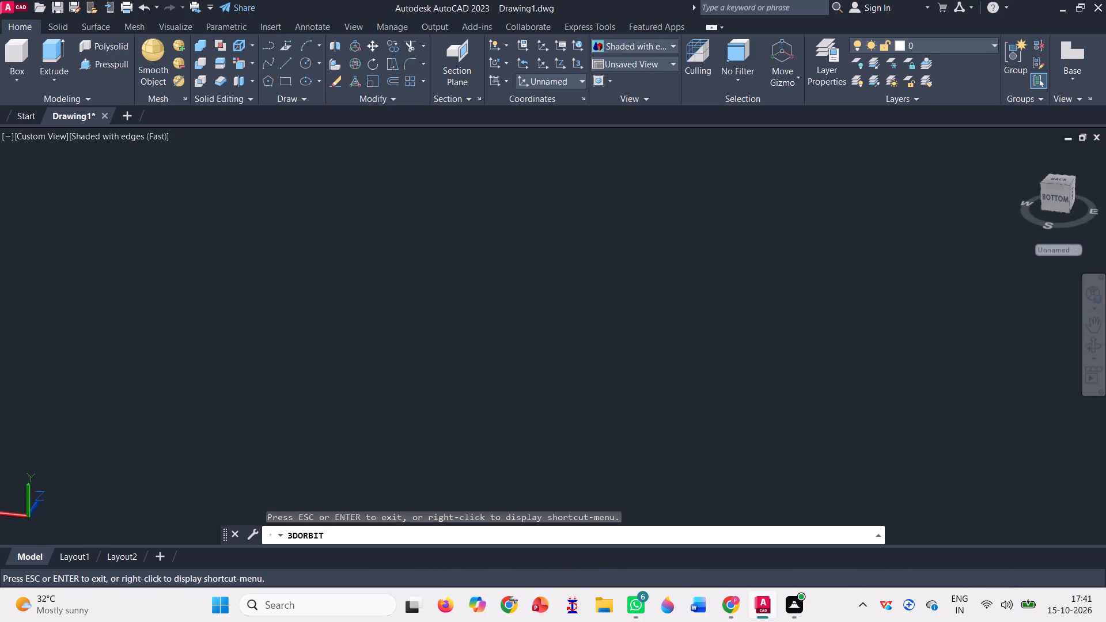
drag(514, 411, 517, 435)
scroll(550, 380, down, 8)
scroll(471, 386, down, 5)
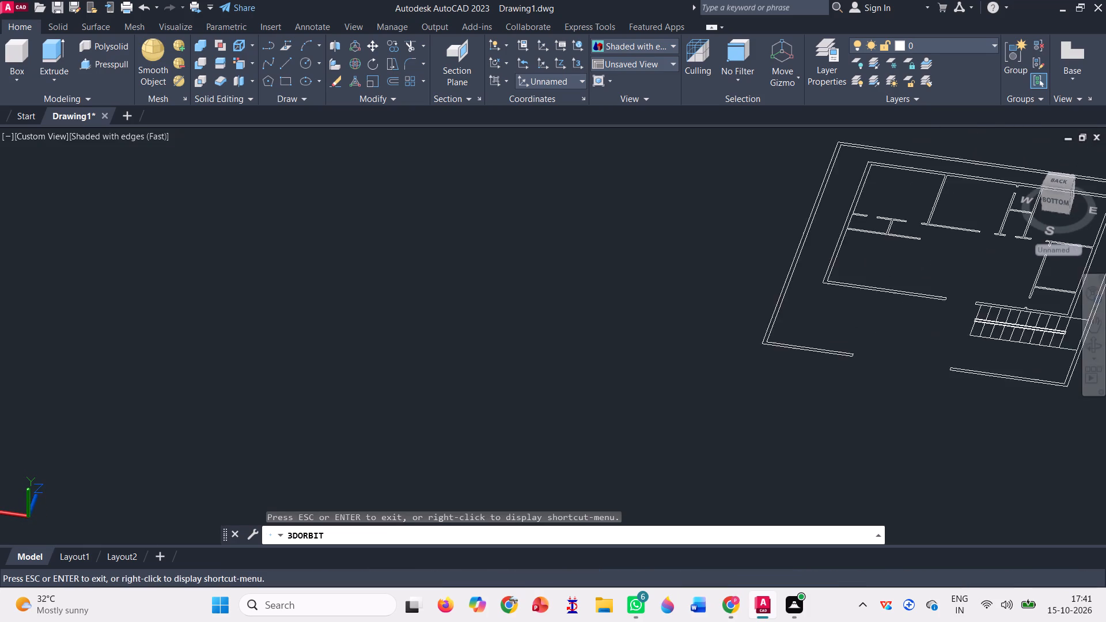
scroll(471, 386, down, 12)
scroll(703, 361, up, 3)
scroll(600, 385, down, 2)
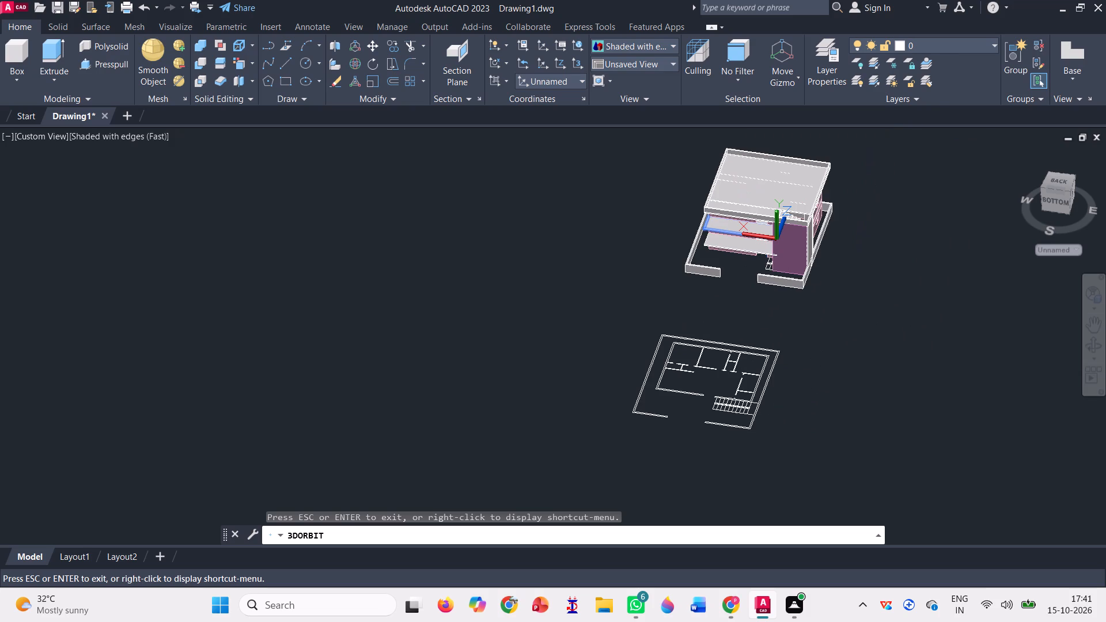
drag(595, 268, 558, 345)
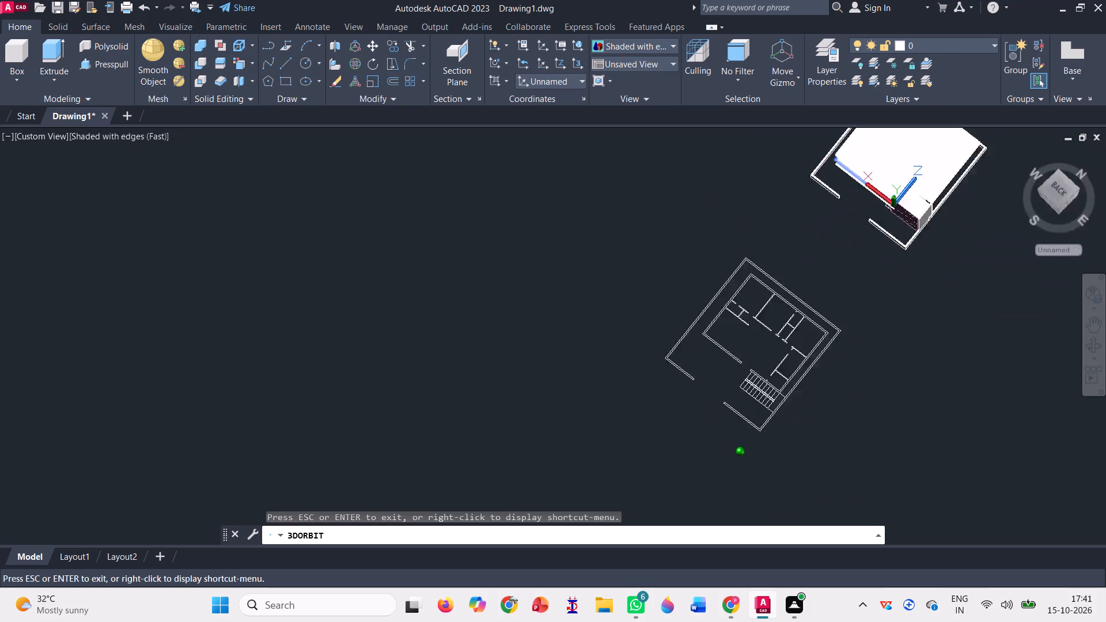
drag(558, 345, 740, 377)
drag(334, 466, 347, 408)
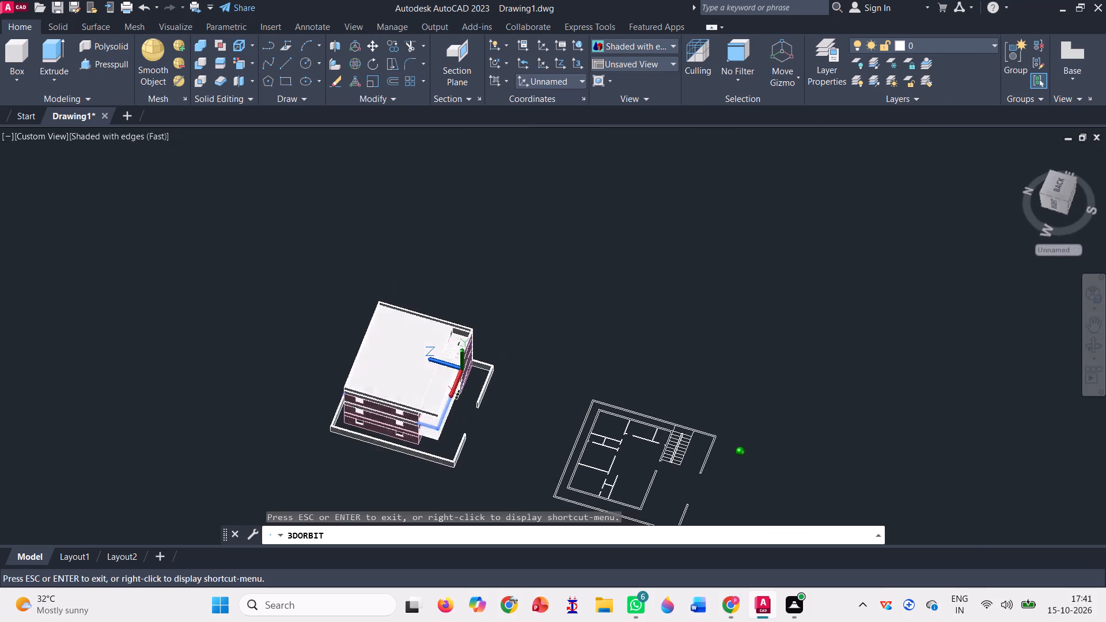
drag(347, 408, 363, 339)
scroll(529, 330, down, 2)
scroll(446, 447, up, 8)
scroll(429, 358, up, 8)
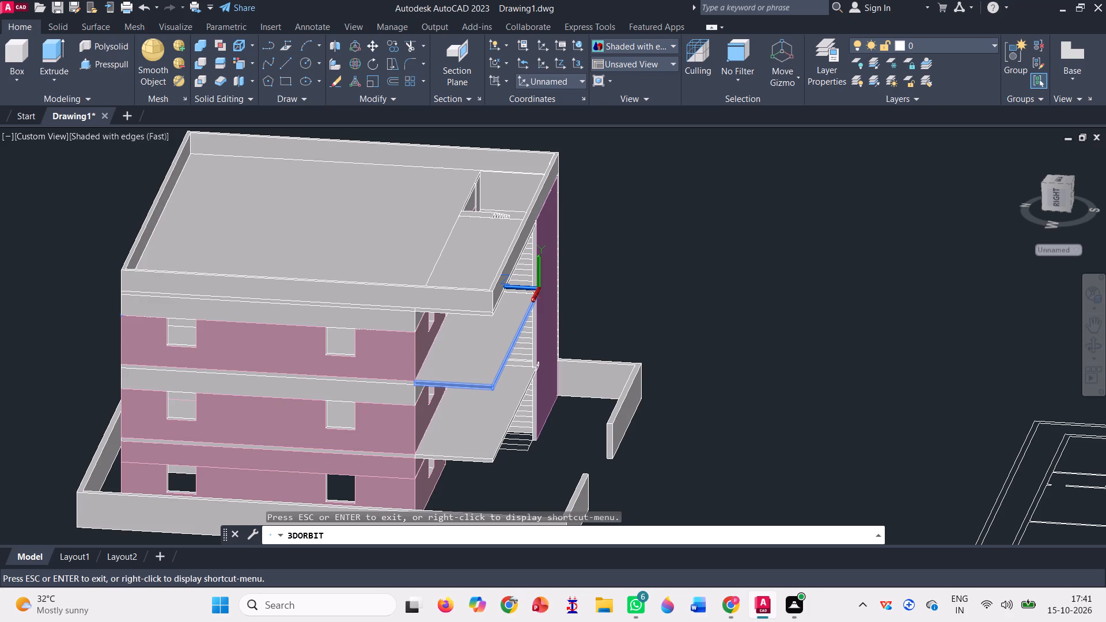
drag(482, 422, 484, 336)
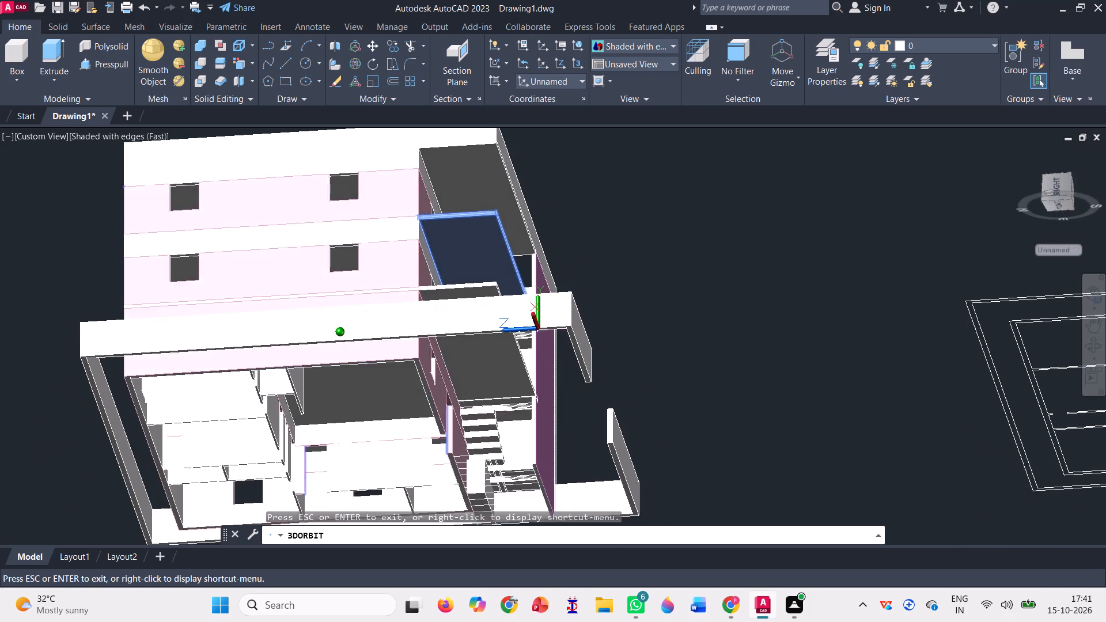
drag(484, 336, 458, 422)
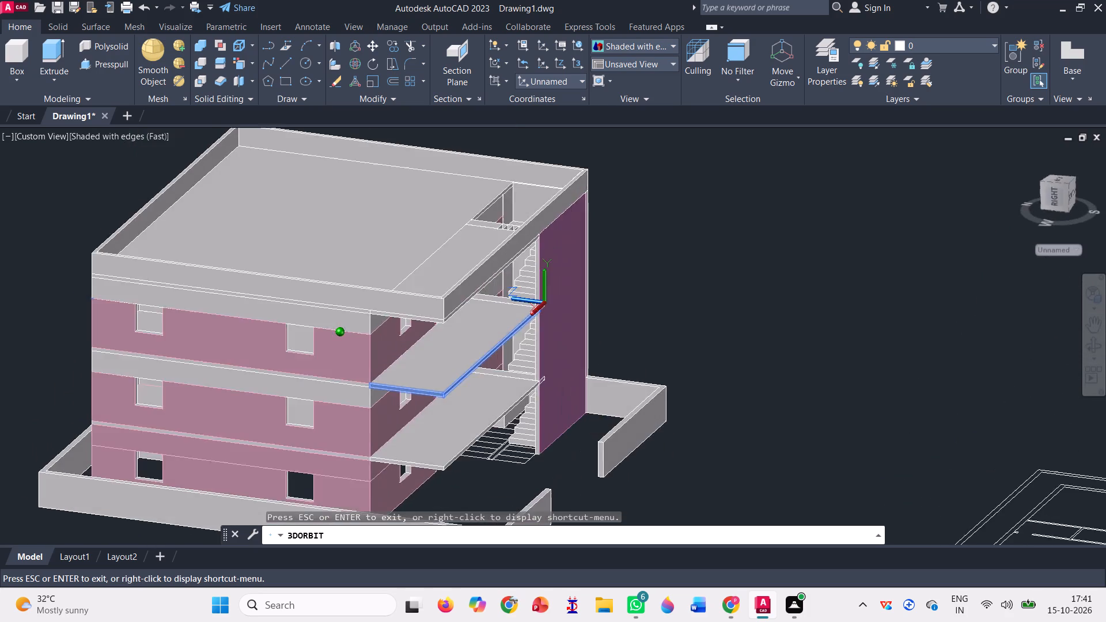
drag(458, 422, 404, 451)
scroll(416, 328, down, 3)
key(Escape)
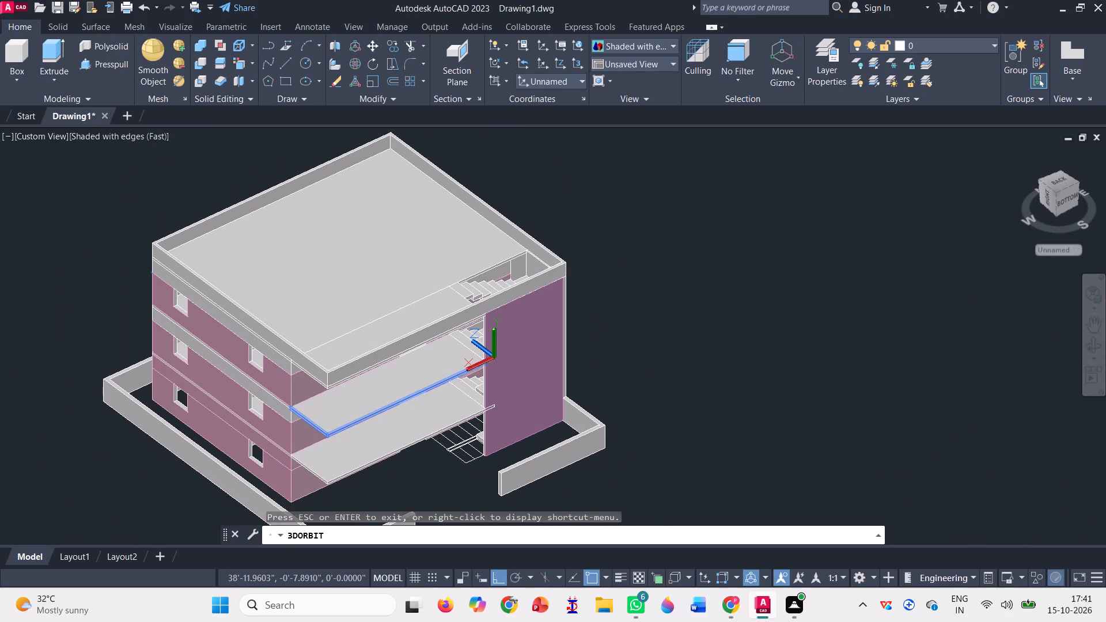
click(369, 392)
scroll(371, 395, up, 2)
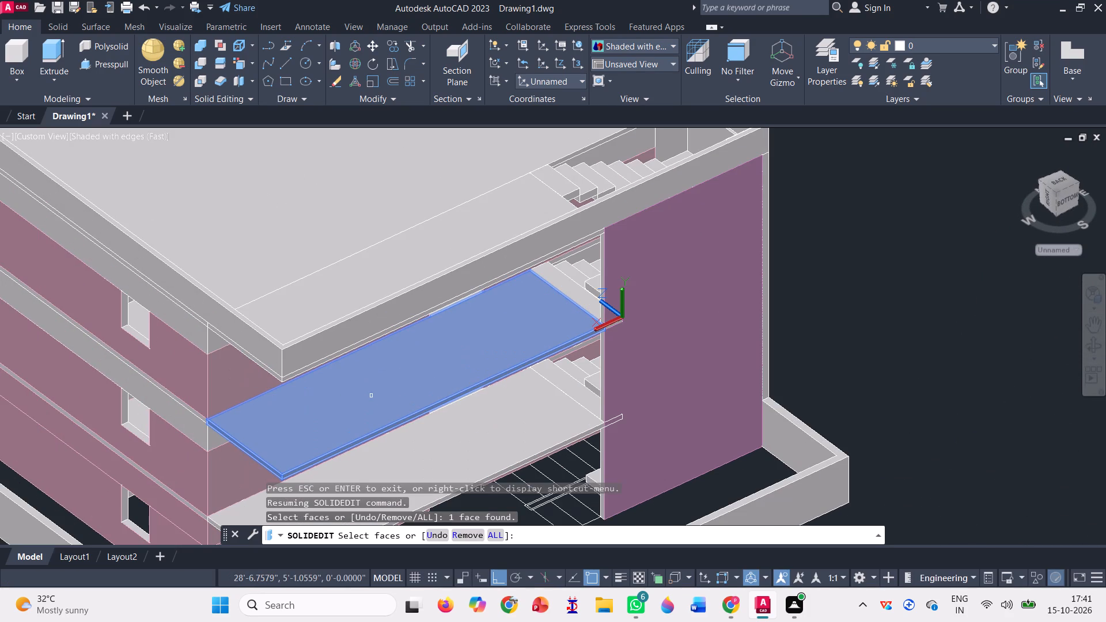
click(573, 297)
Color the selected upper balcony slab faces DIC 23 from the DIC COLOR GUIDE(R) color book.
key(space)
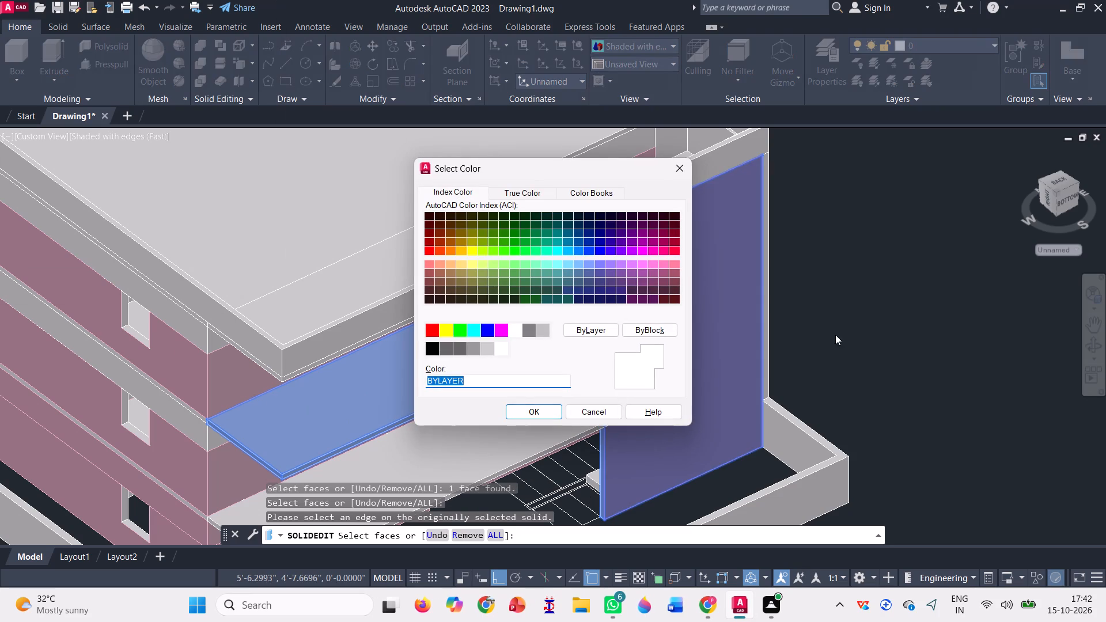
click(605, 194)
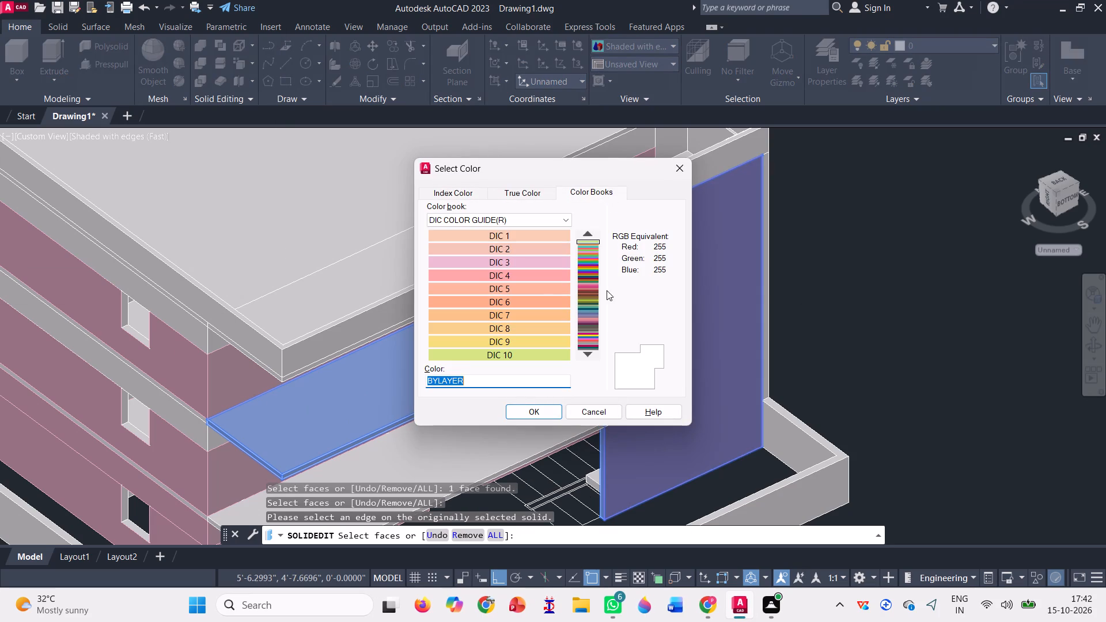
click(589, 354)
click(589, 354)
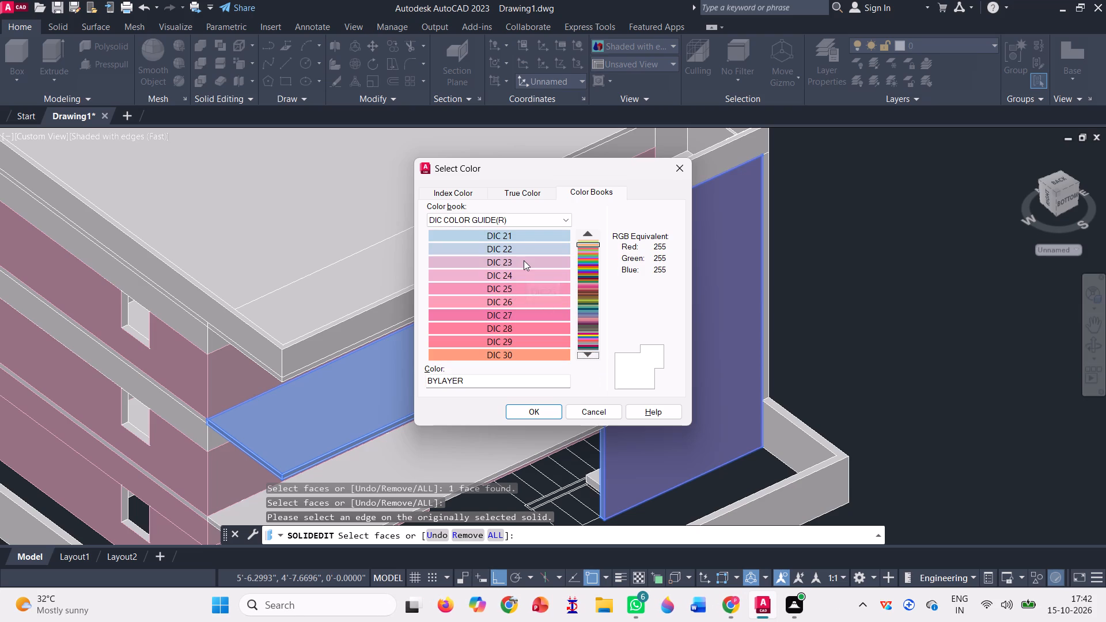
click(525, 259)
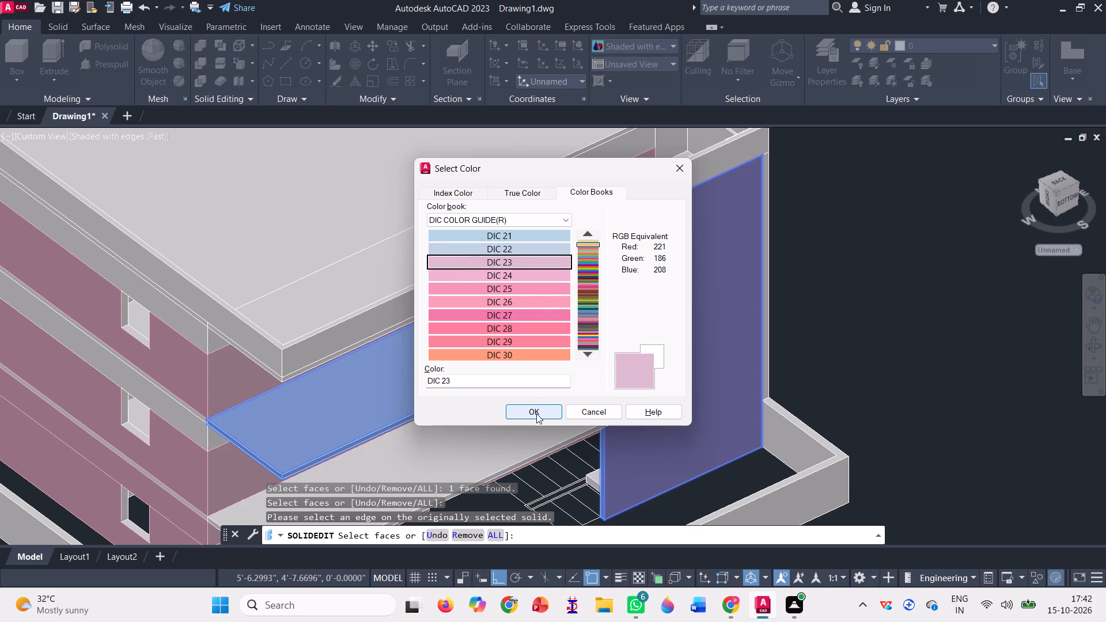
click(493, 287)
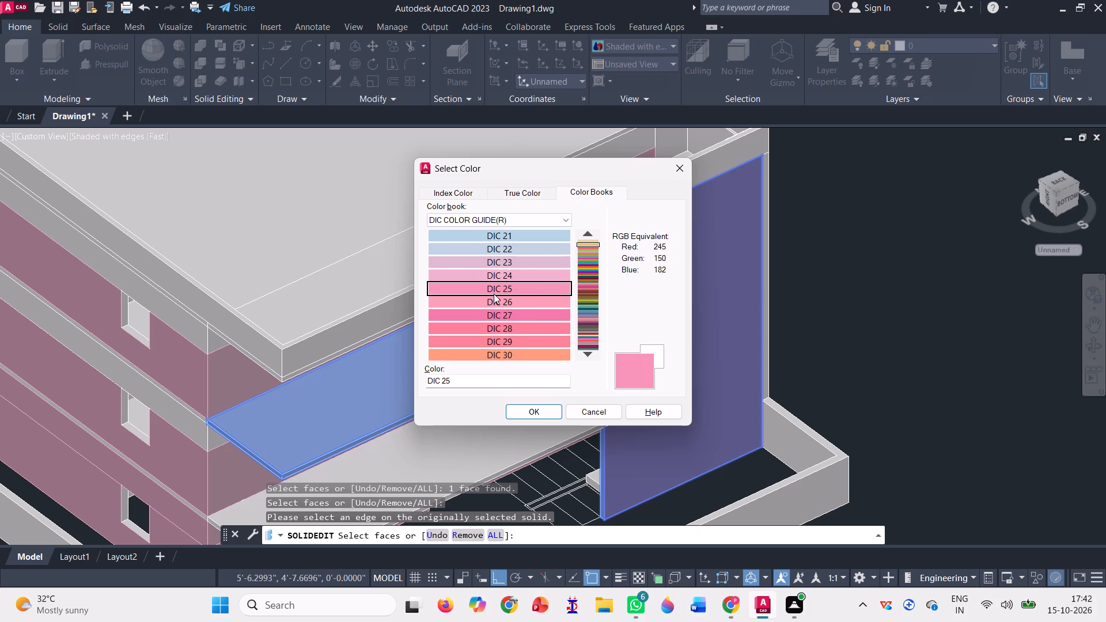
click(529, 307)
click(530, 257)
click(542, 415)
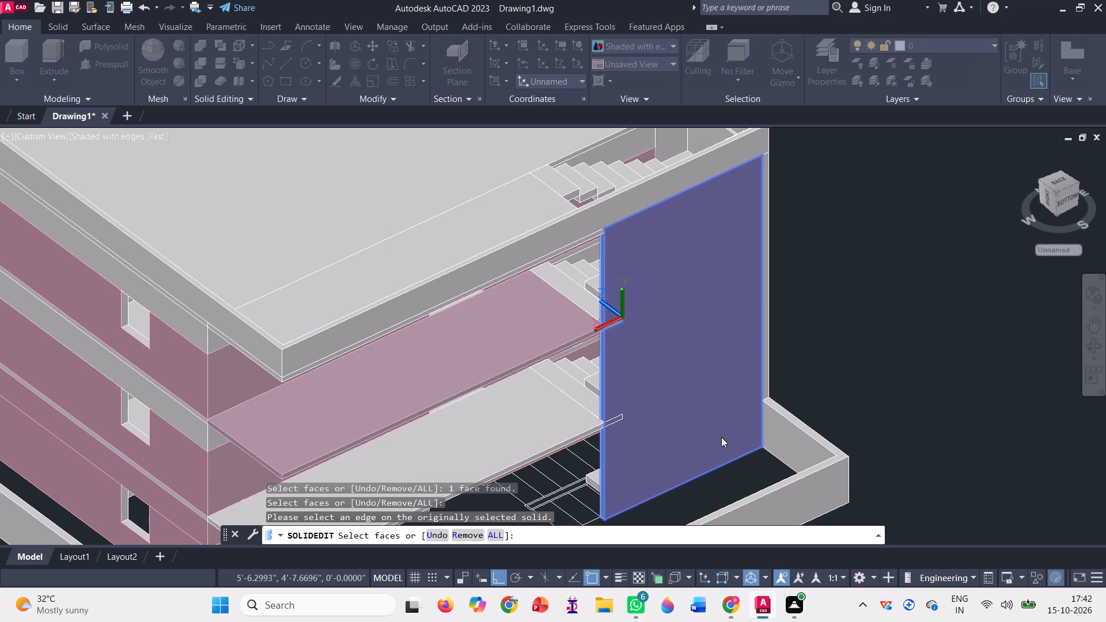
click(917, 365)
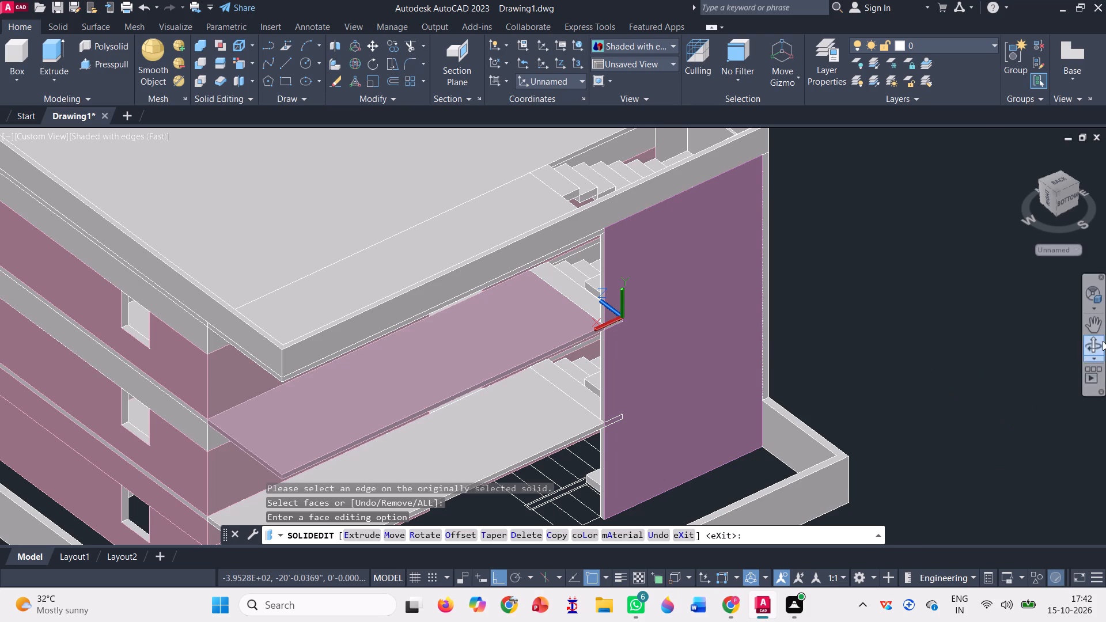
Start face coloring and select the front end and top faces of the landing strip adjoining the upper balcony slab.
click(1094, 340)
drag(915, 437, 906, 424)
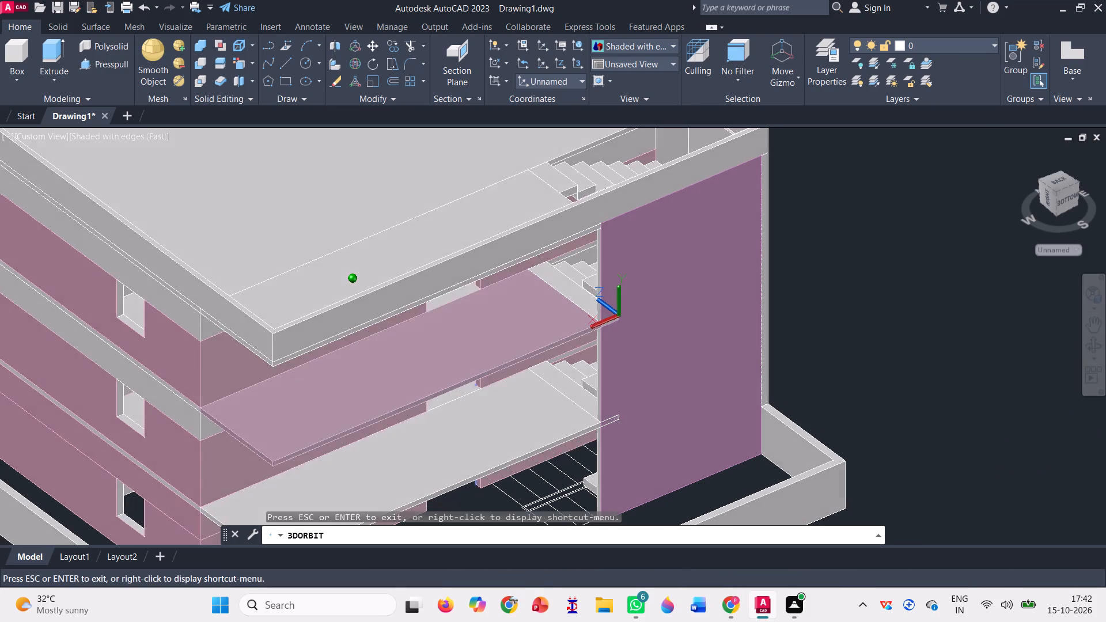
drag(906, 424, 929, 416)
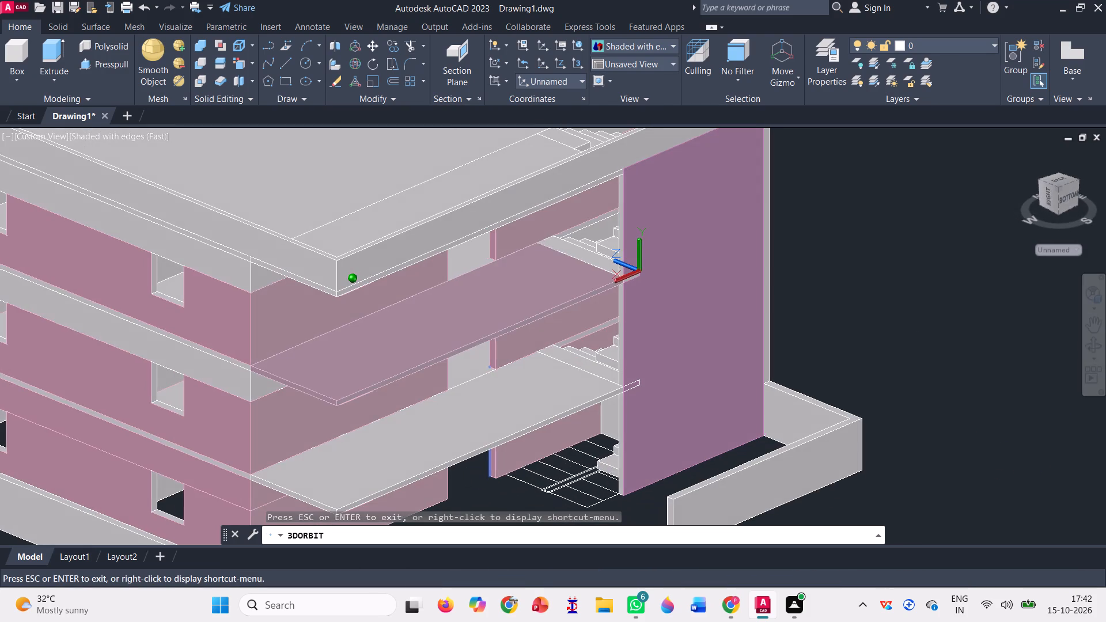
drag(929, 416, 866, 463)
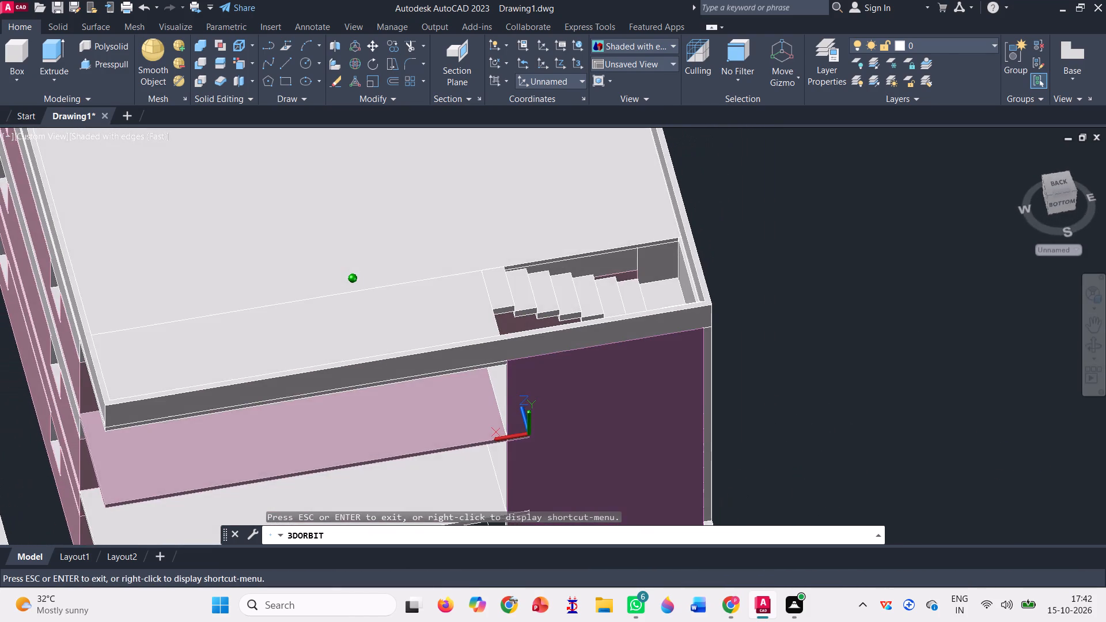
drag(866, 463, 907, 385)
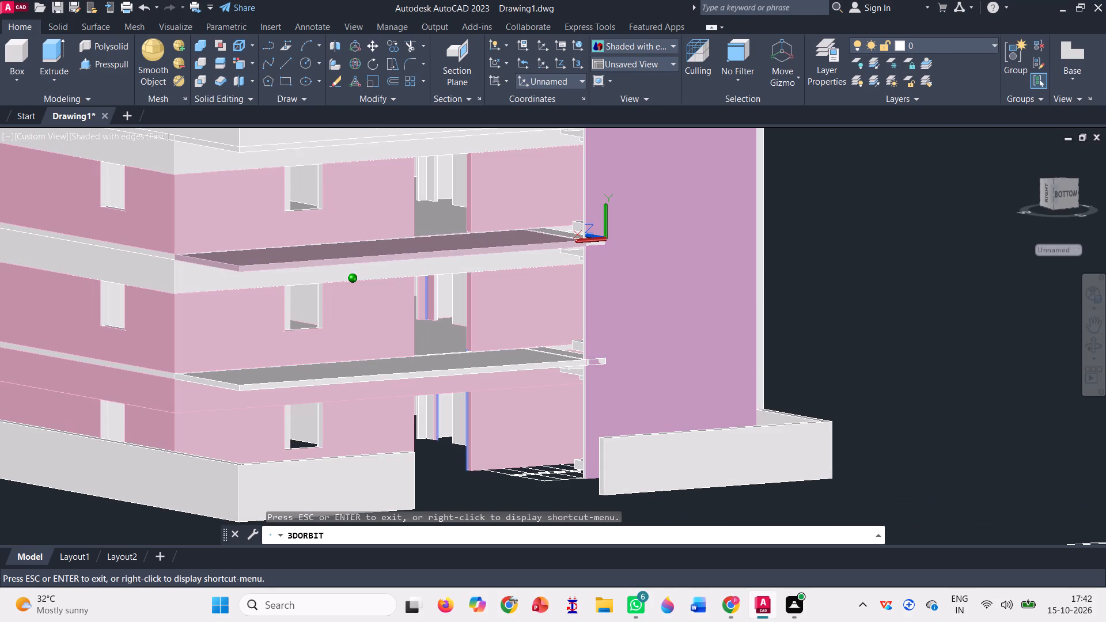
drag(907, 385, 880, 392)
scroll(509, 226, up, 4)
scroll(548, 291, up, 2)
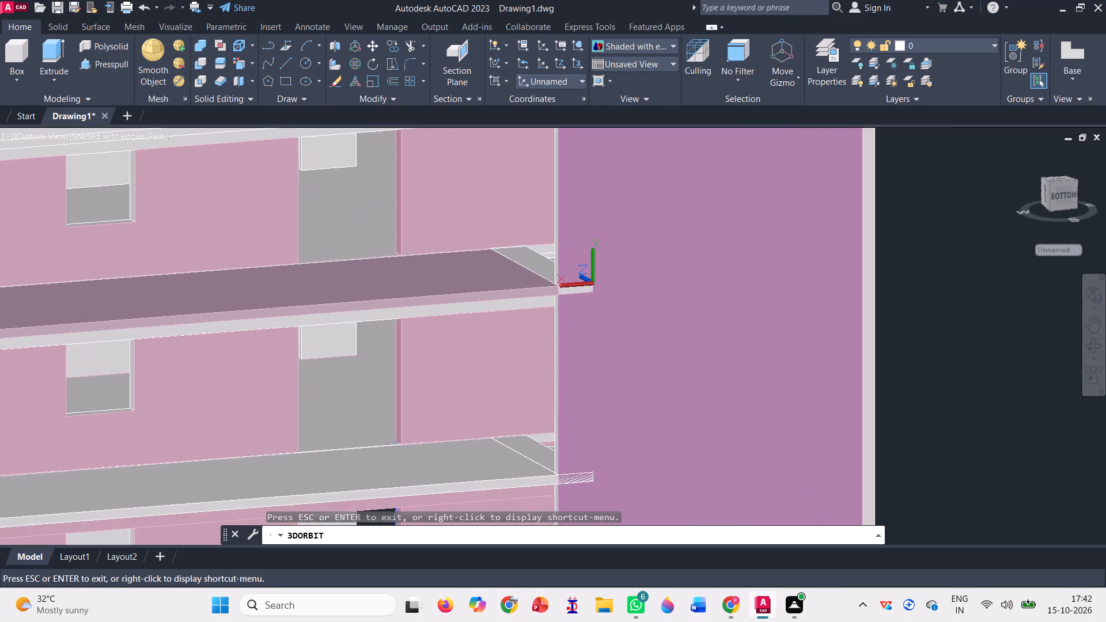
scroll(551, 291, up, 1)
key(Escape)
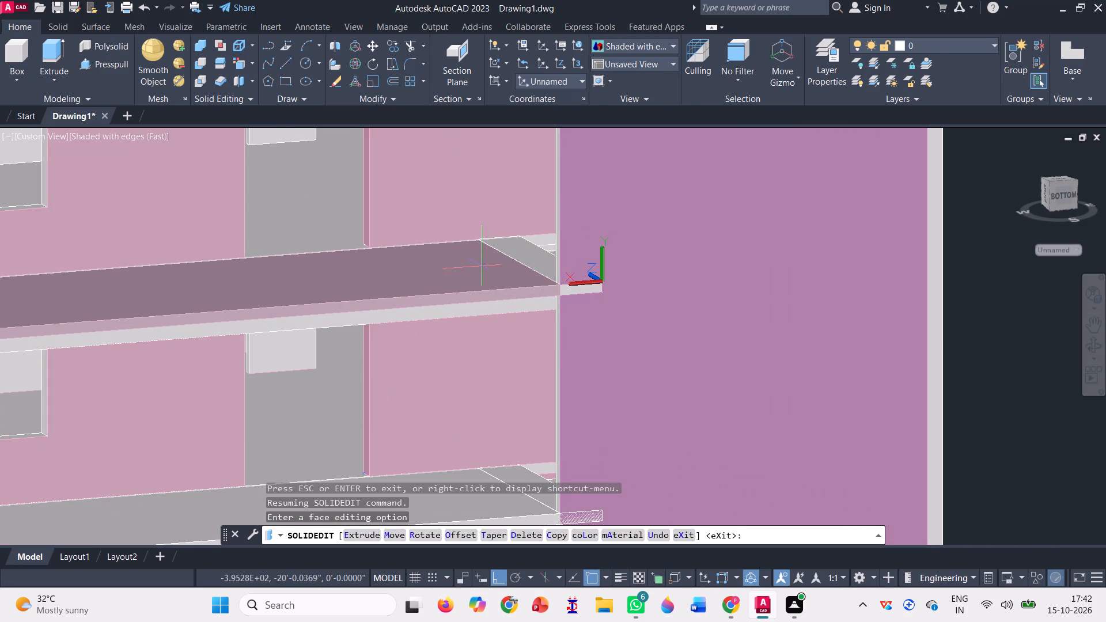
click(586, 536)
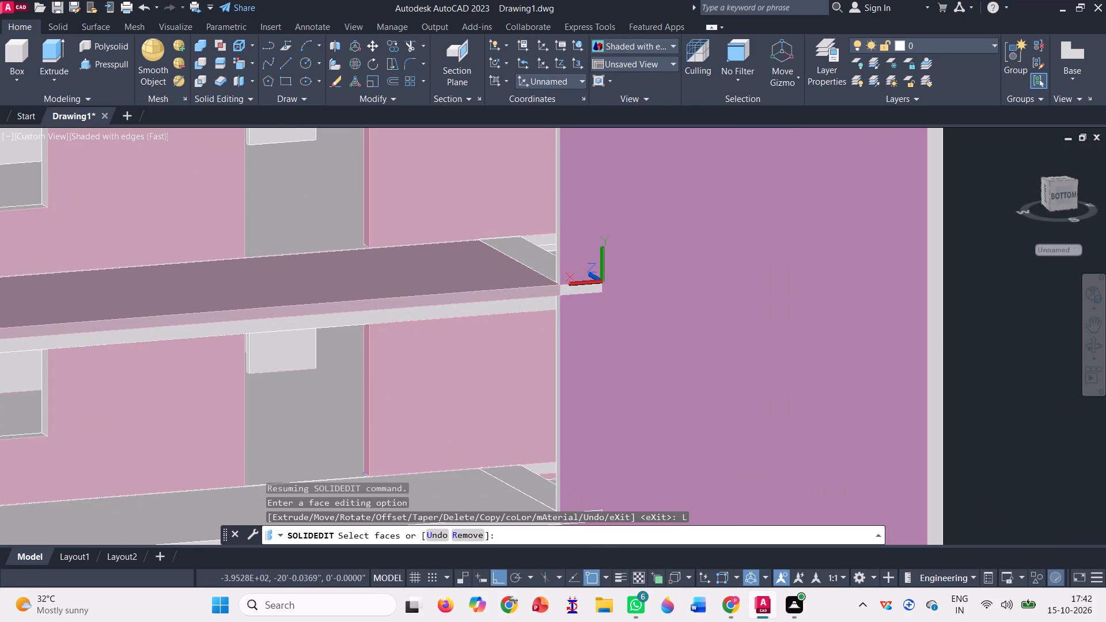
scroll(576, 293, up, 3)
scroll(618, 407, down, 4)
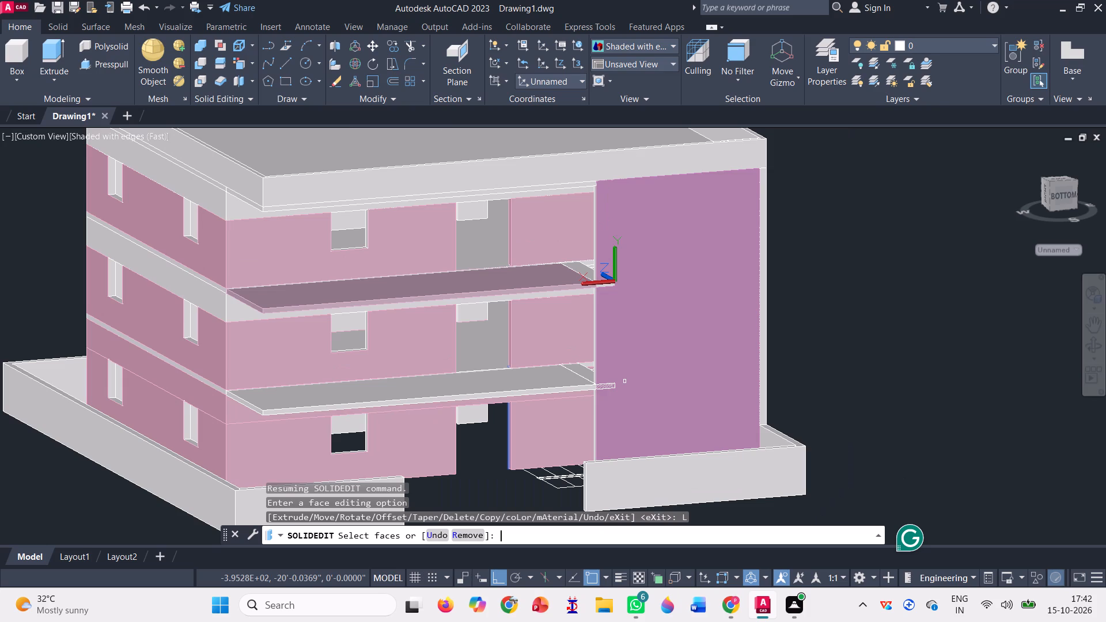
scroll(594, 289, up, 3)
scroll(604, 302, down, 1)
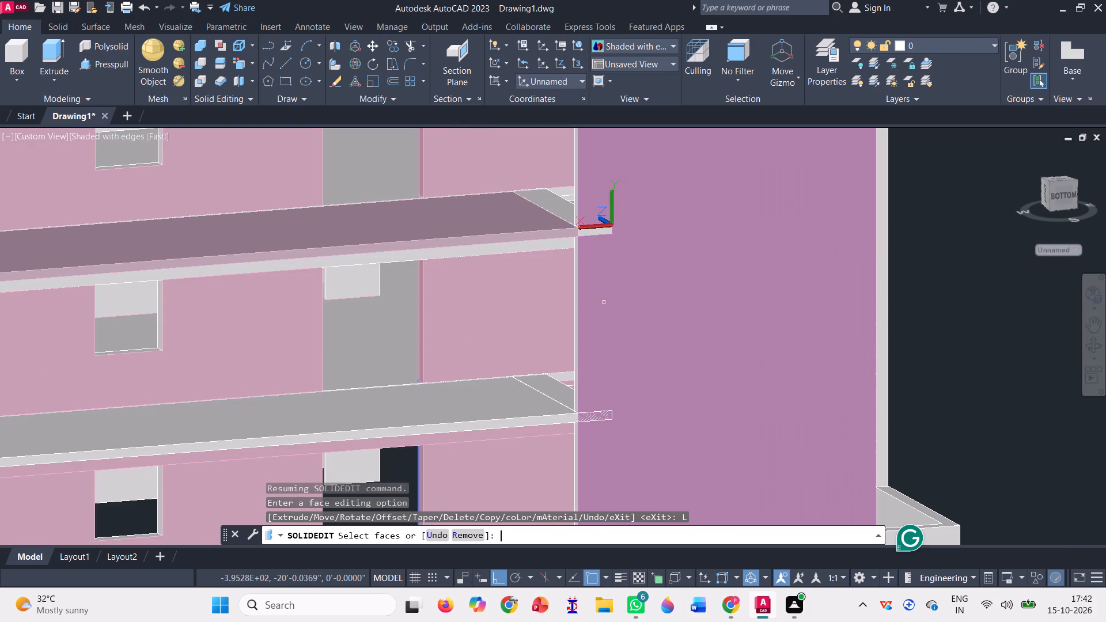
scroll(590, 208, up, 3)
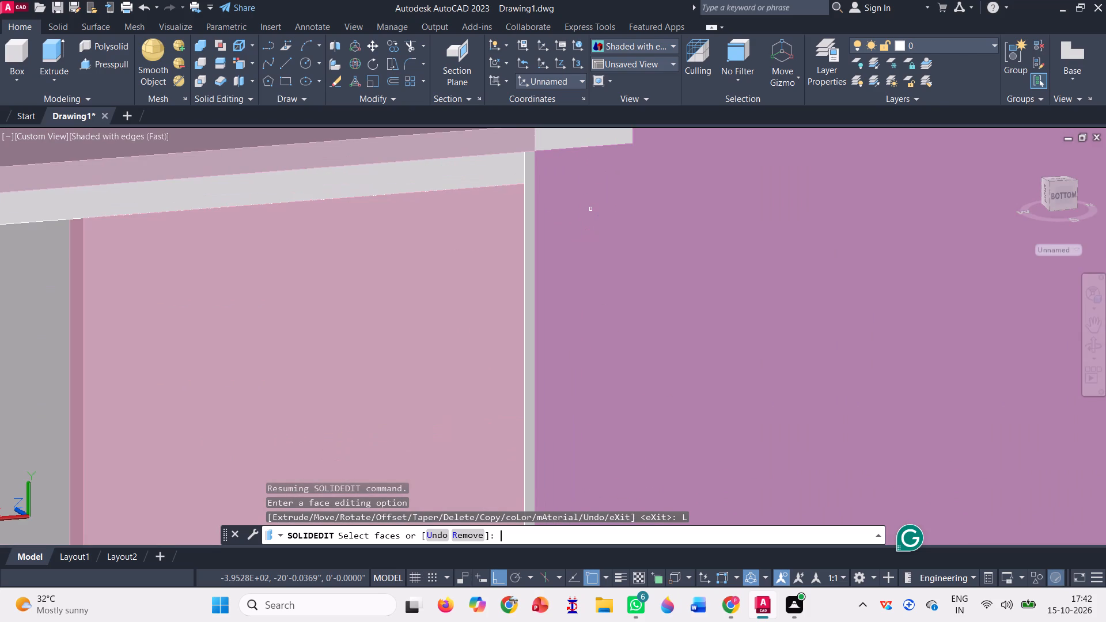
click(569, 208)
scroll(679, 312, down, 2)
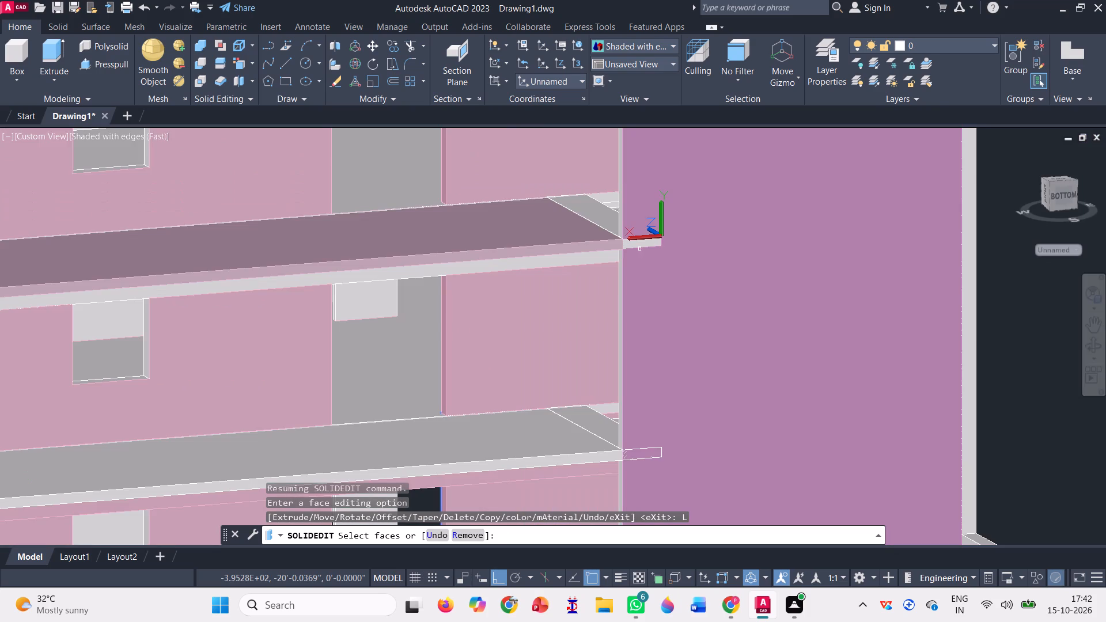
scroll(620, 212, up, 5)
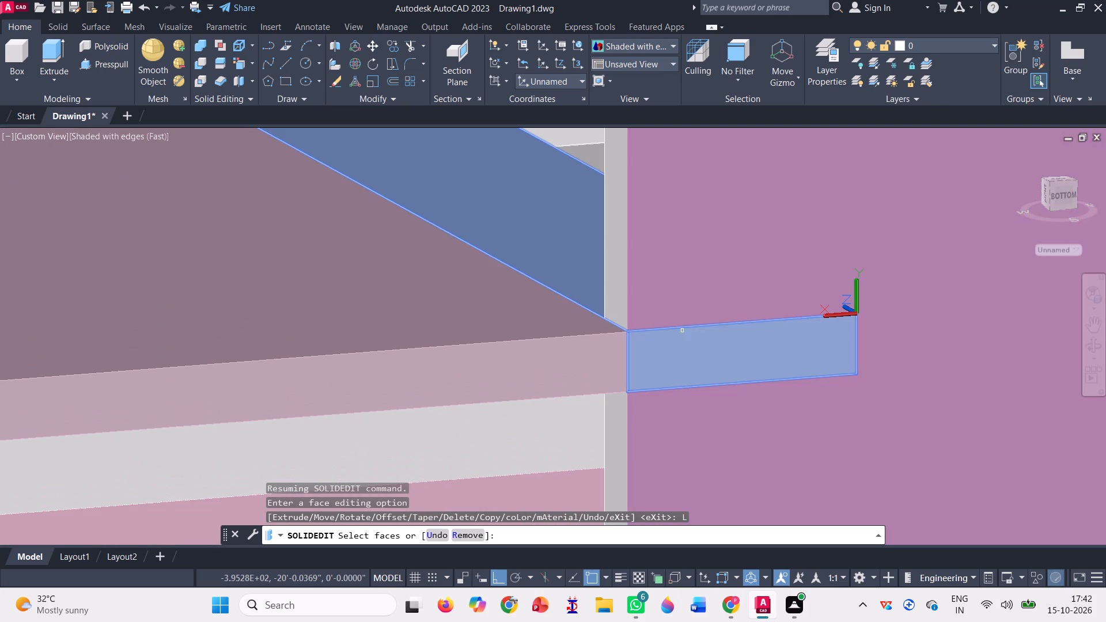
click(684, 337)
click(536, 238)
scroll(615, 286, down, 2)
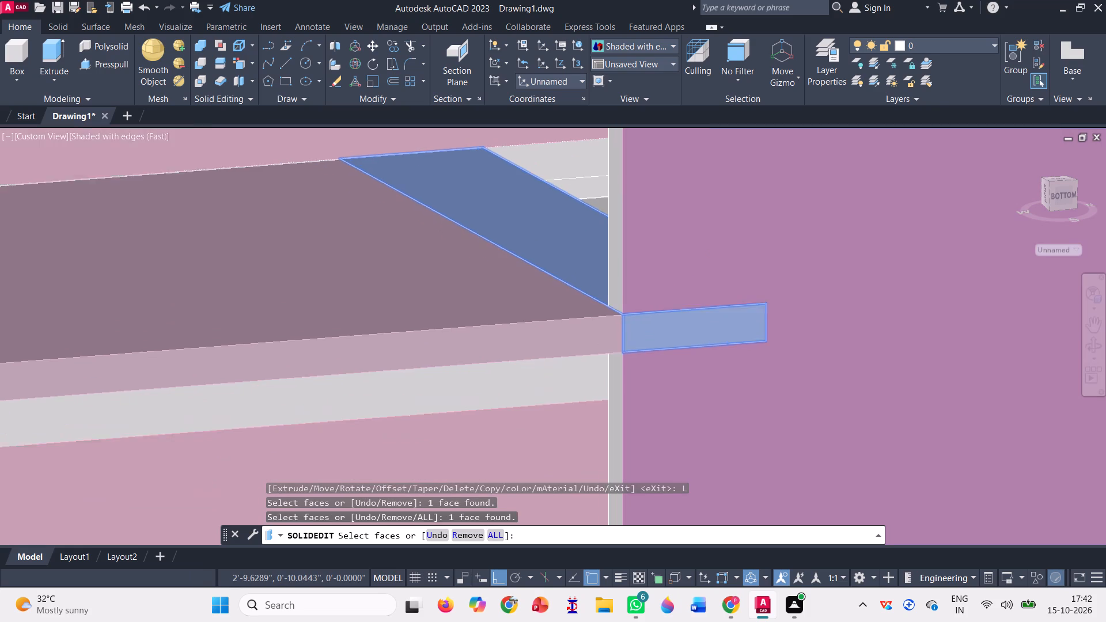
scroll(615, 286, up, 2)
click(615, 286)
scroll(601, 300, down, 2)
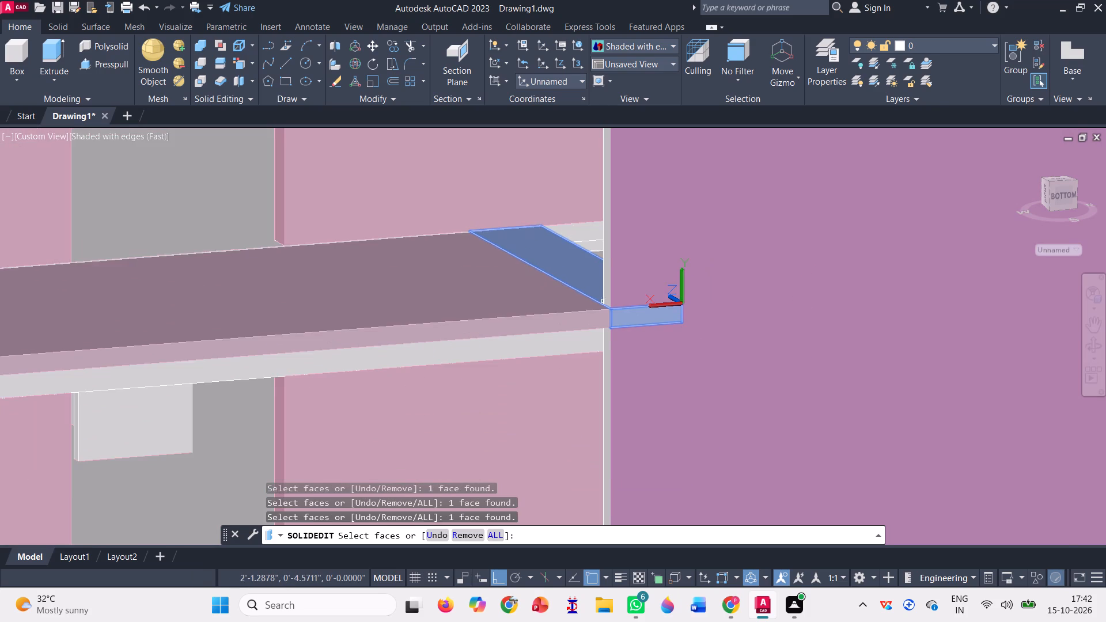
scroll(598, 318, down, 2)
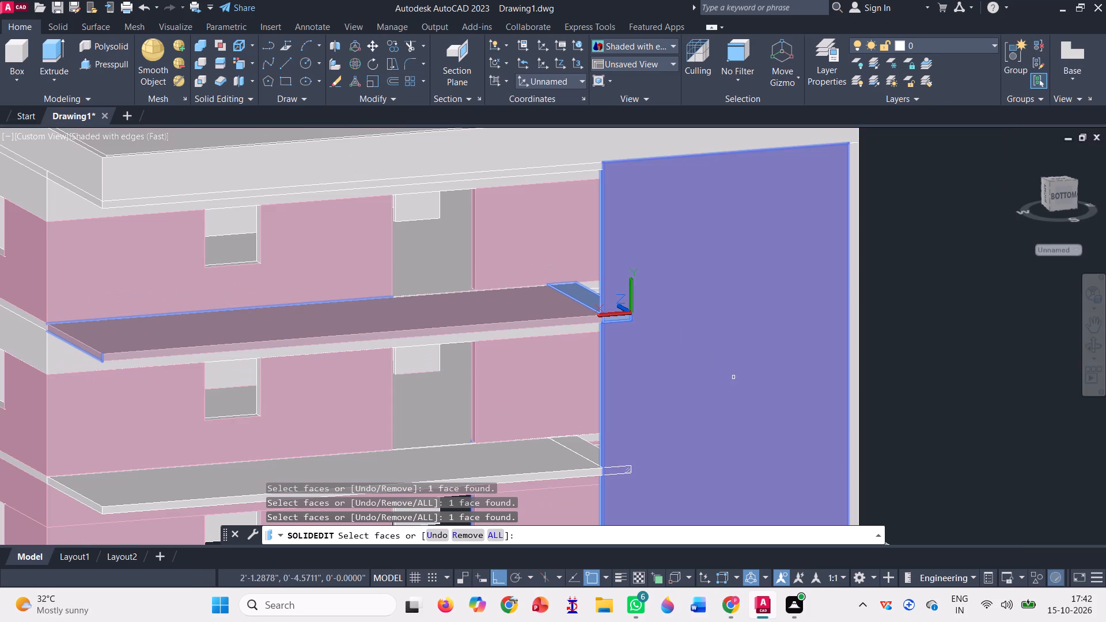
scroll(513, 373, down, 1)
Color the selected landing strip faces DIC 25 from the DIC COLOR GUIDE(R) color book and end solid editing.
key(space)
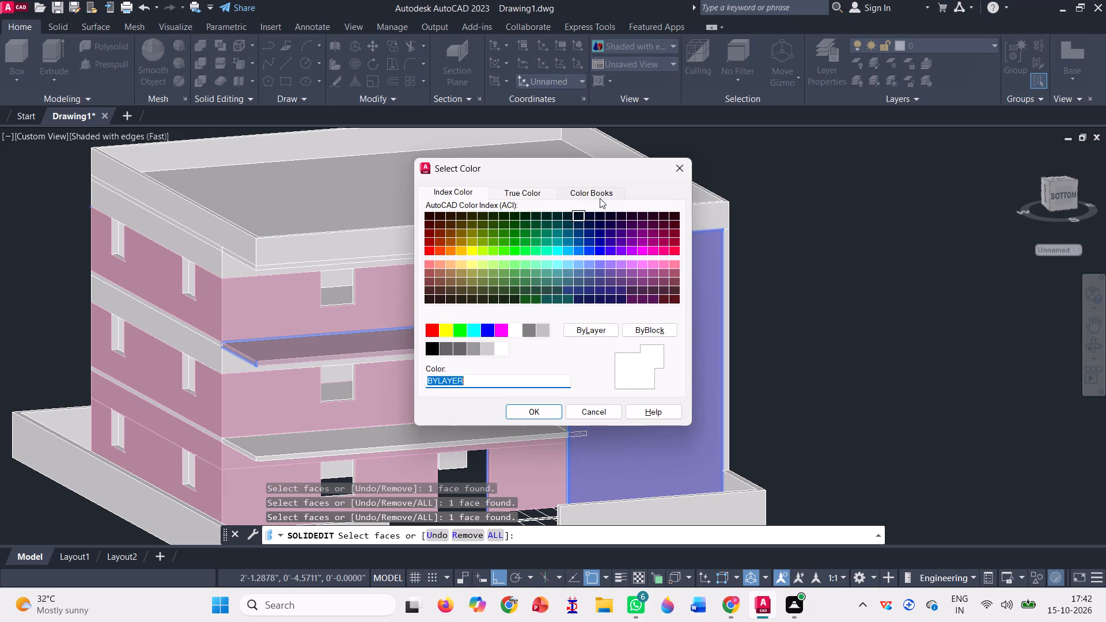
click(600, 198)
click(592, 349)
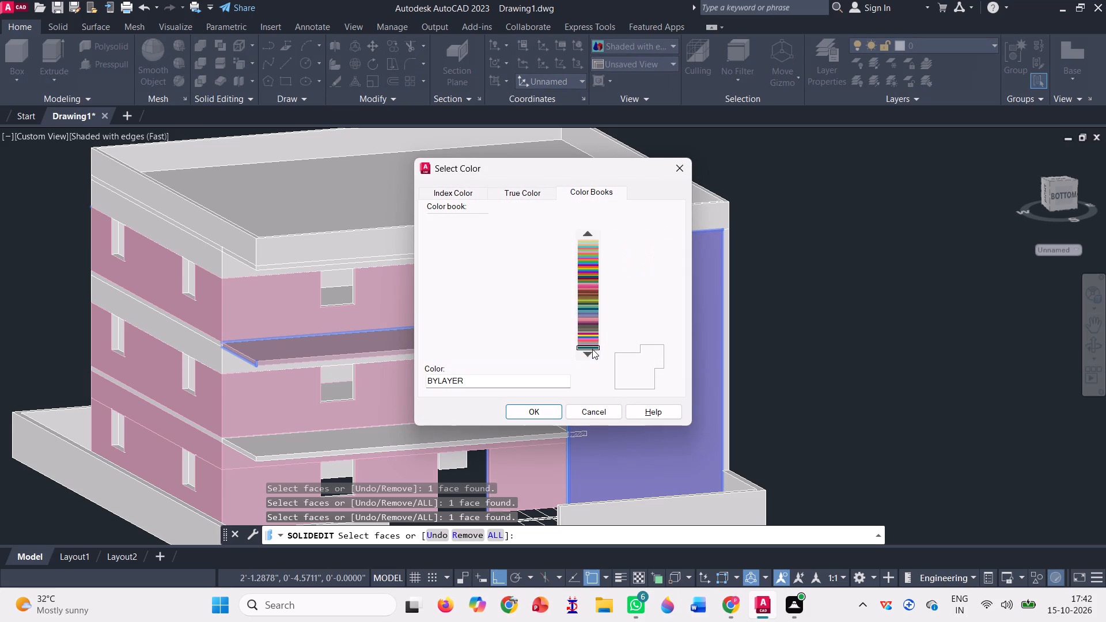
click(594, 230)
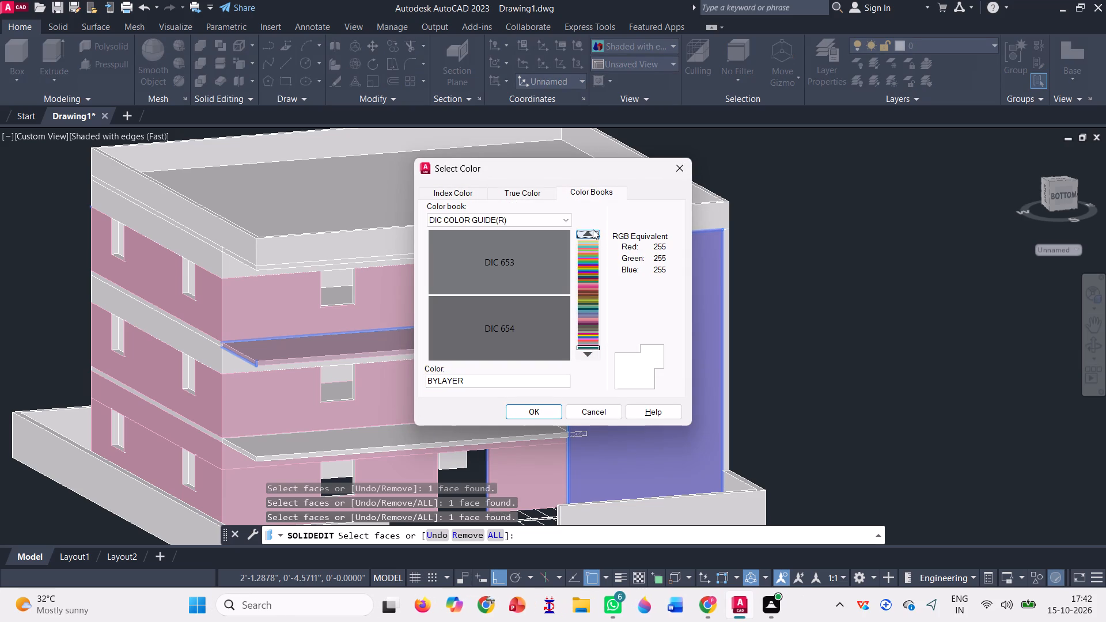
click(593, 237)
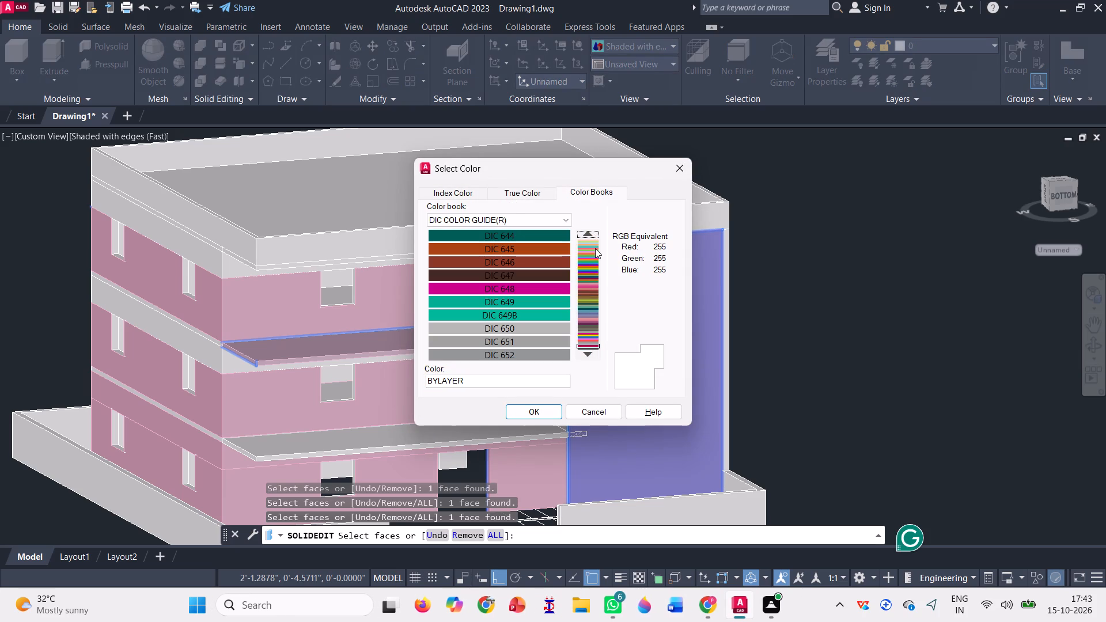
click(595, 252)
click(594, 241)
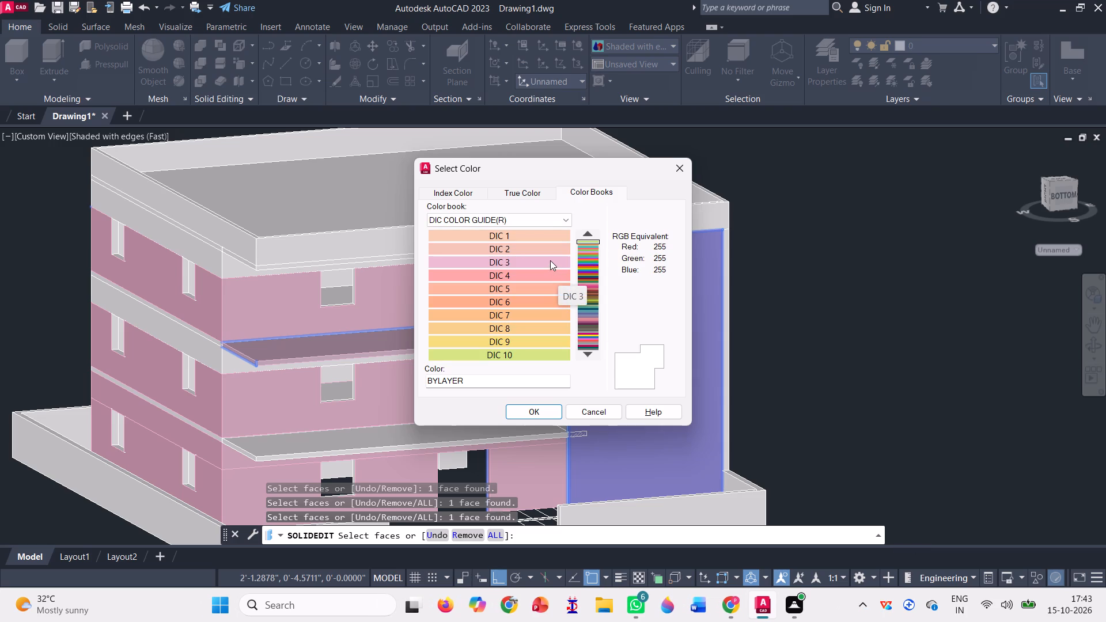
click(593, 356)
click(593, 356)
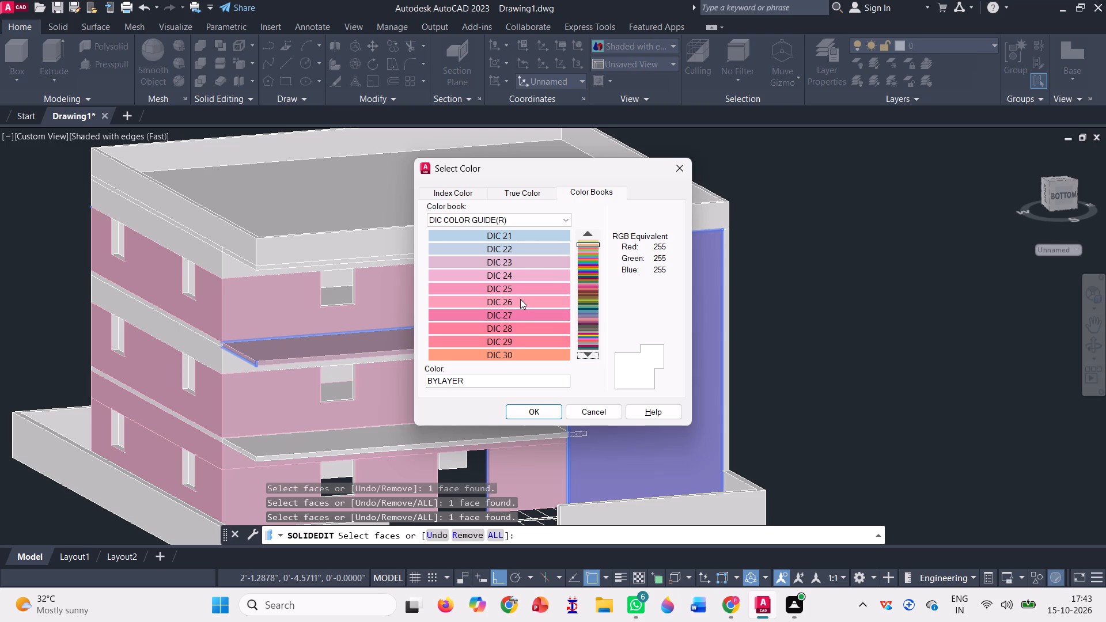
click(586, 356)
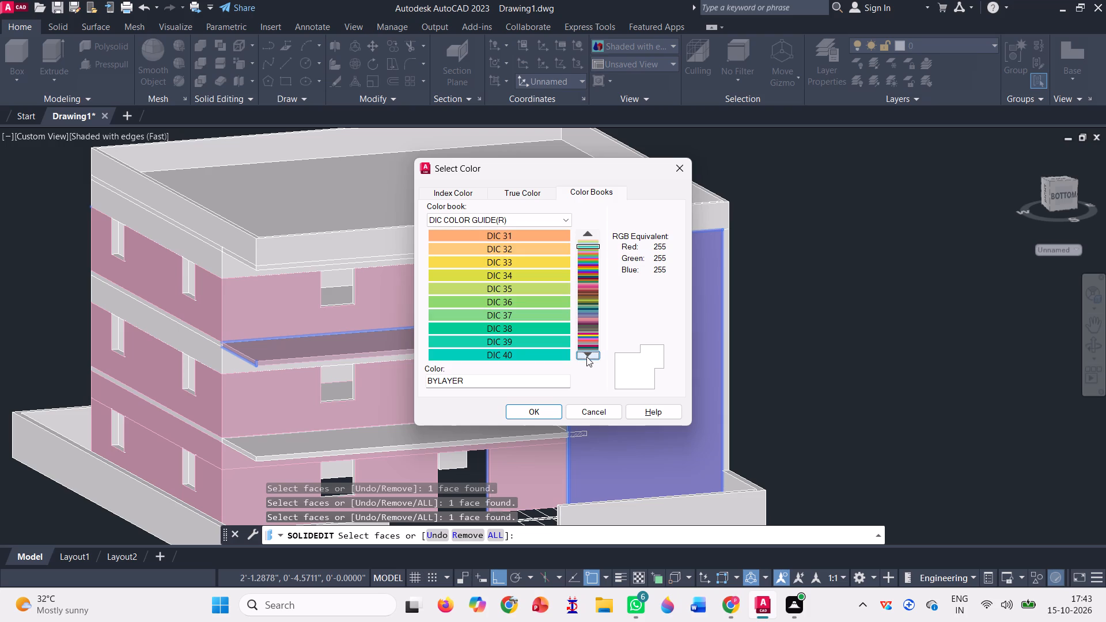
click(586, 356)
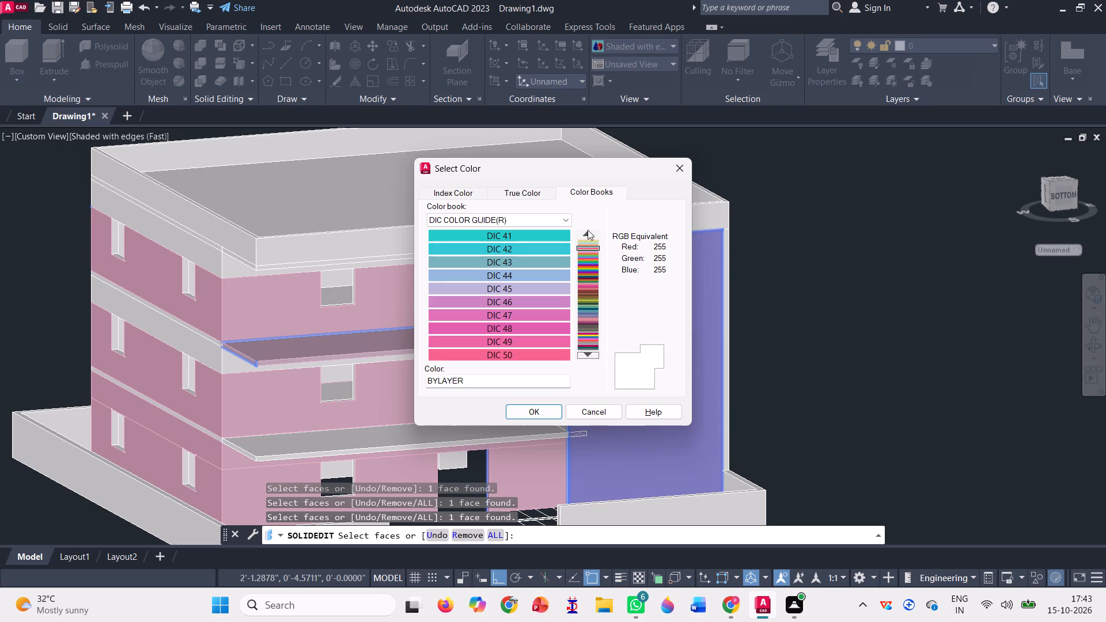
click(588, 228)
click(588, 236)
click(588, 236)
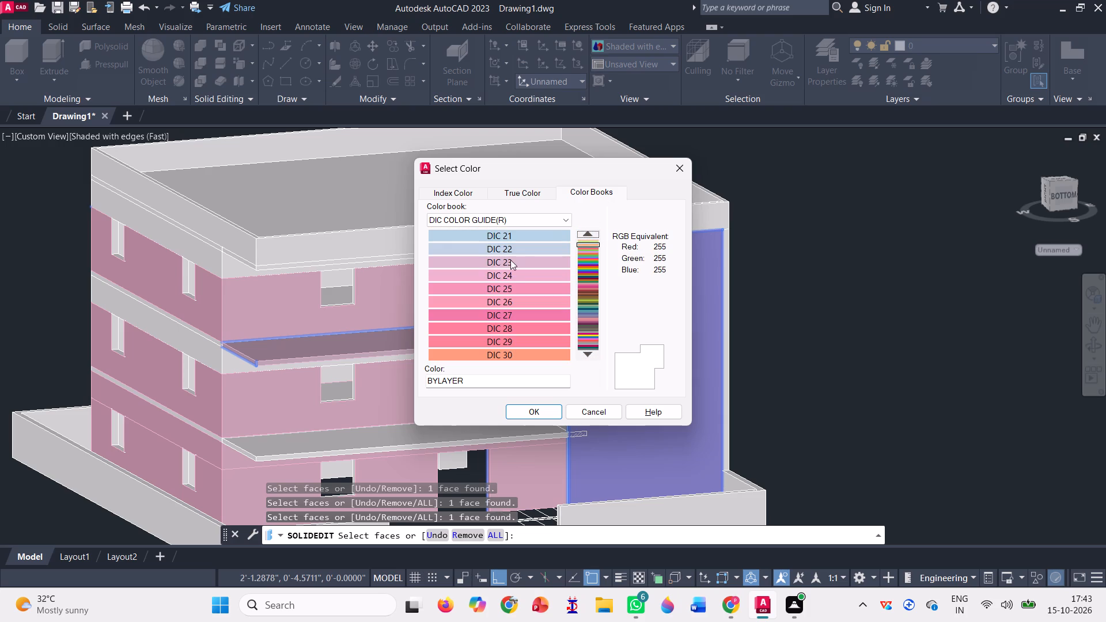
click(516, 286)
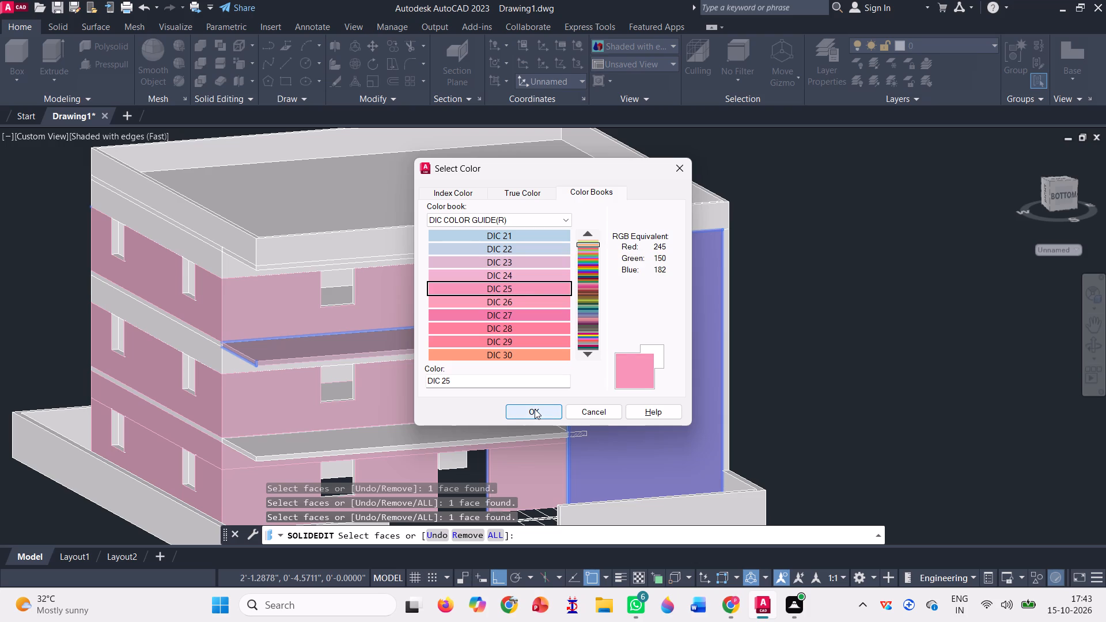
click(585, 231)
click(585, 233)
click(585, 233)
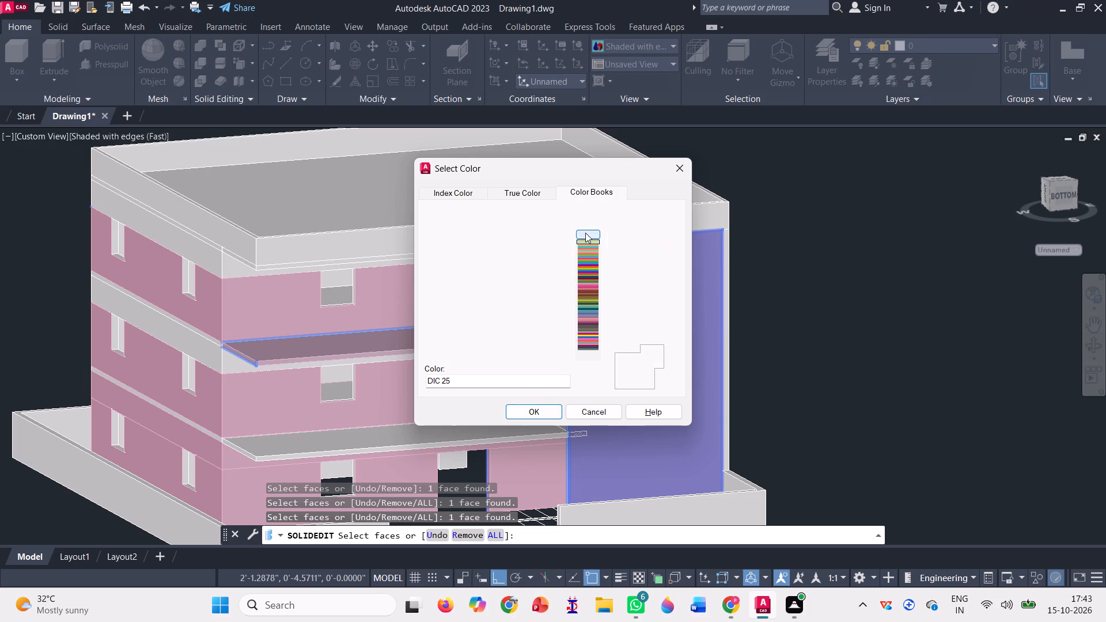
click(536, 258)
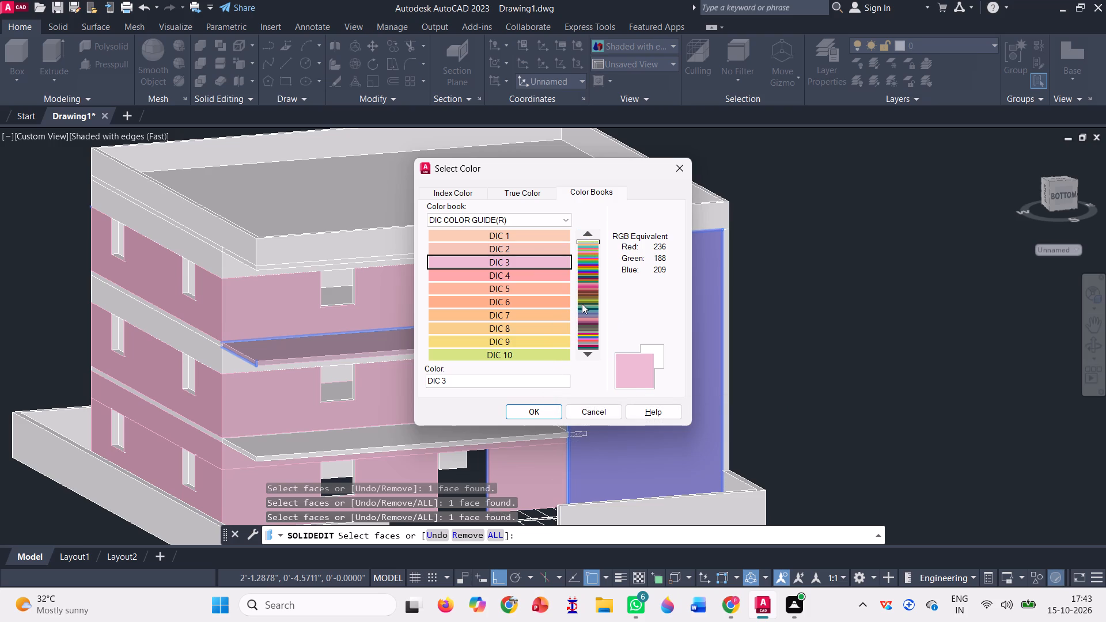
scroll(583, 280, up, 2)
click(590, 357)
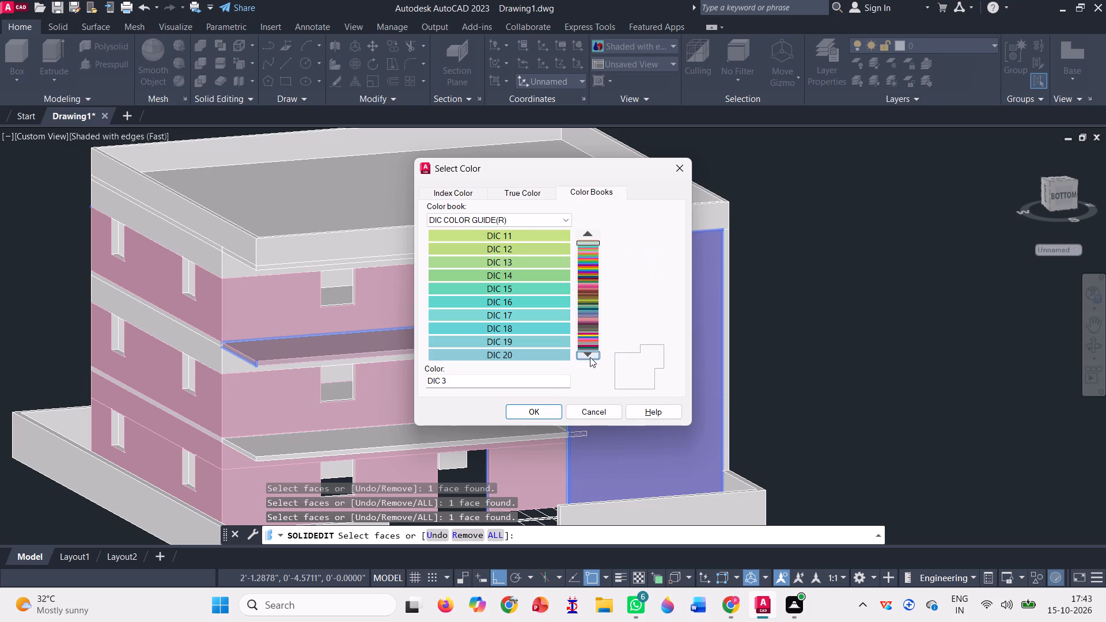
click(590, 357)
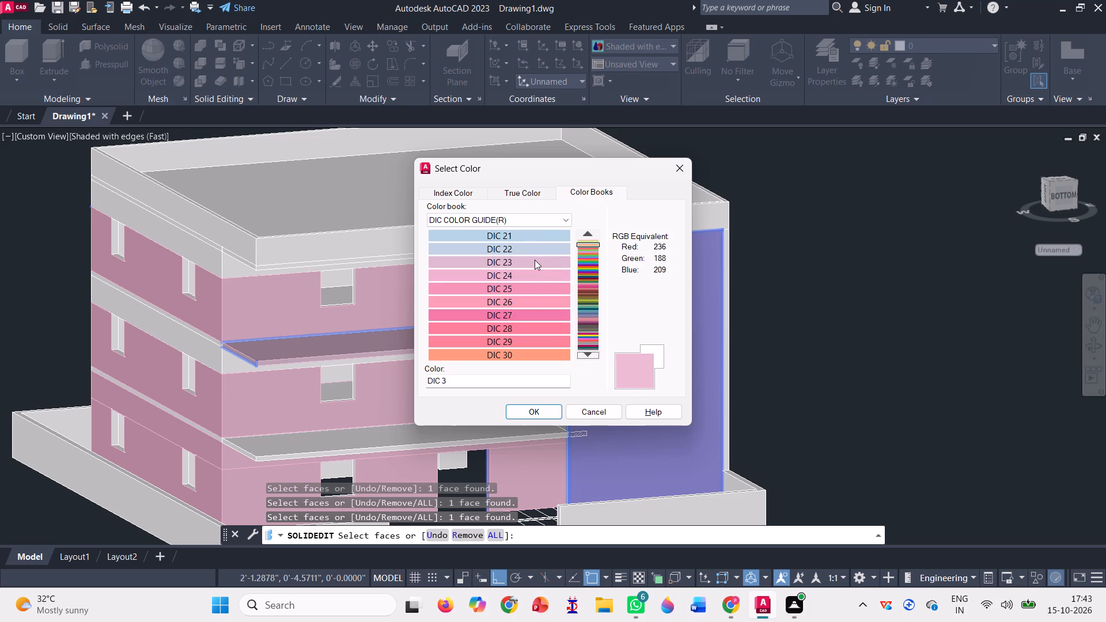
click(533, 258)
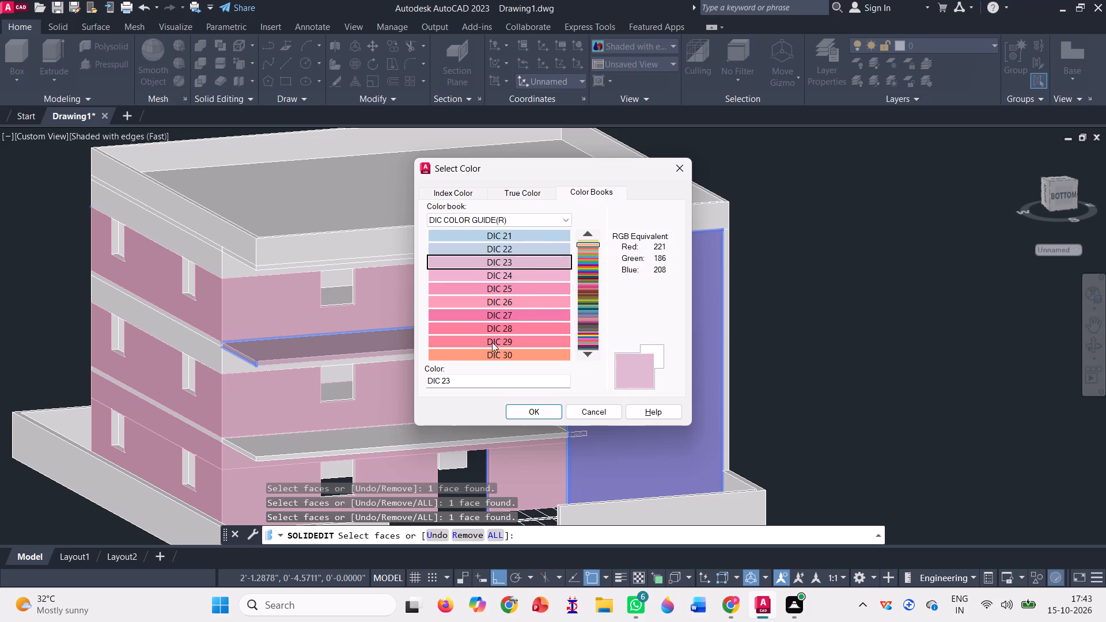
click(532, 286)
click(540, 413)
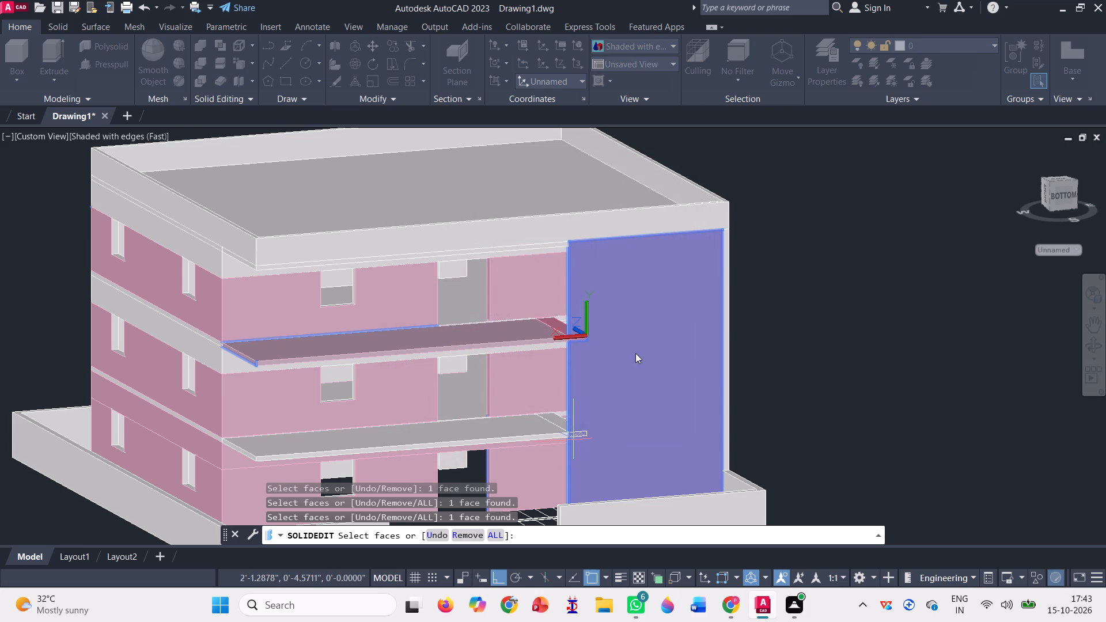
key(space)
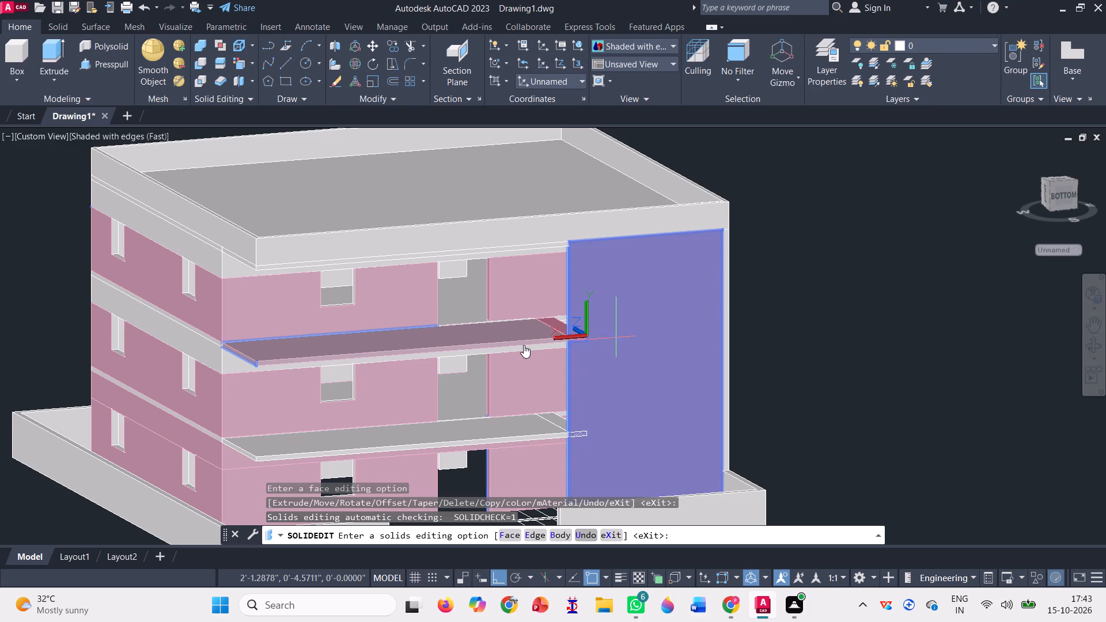
key(Escape)
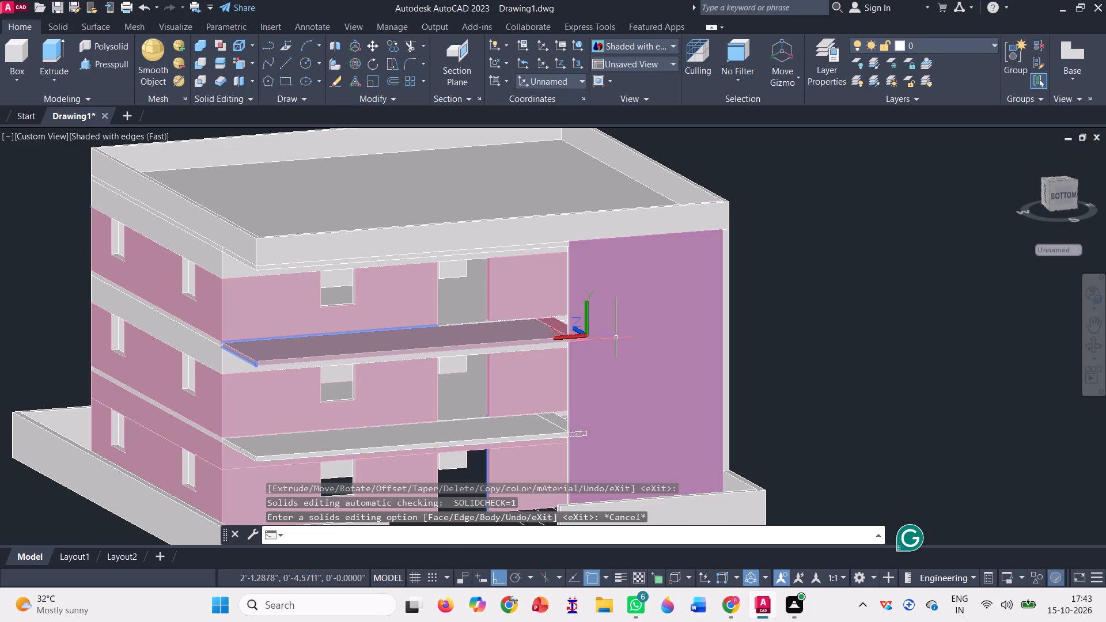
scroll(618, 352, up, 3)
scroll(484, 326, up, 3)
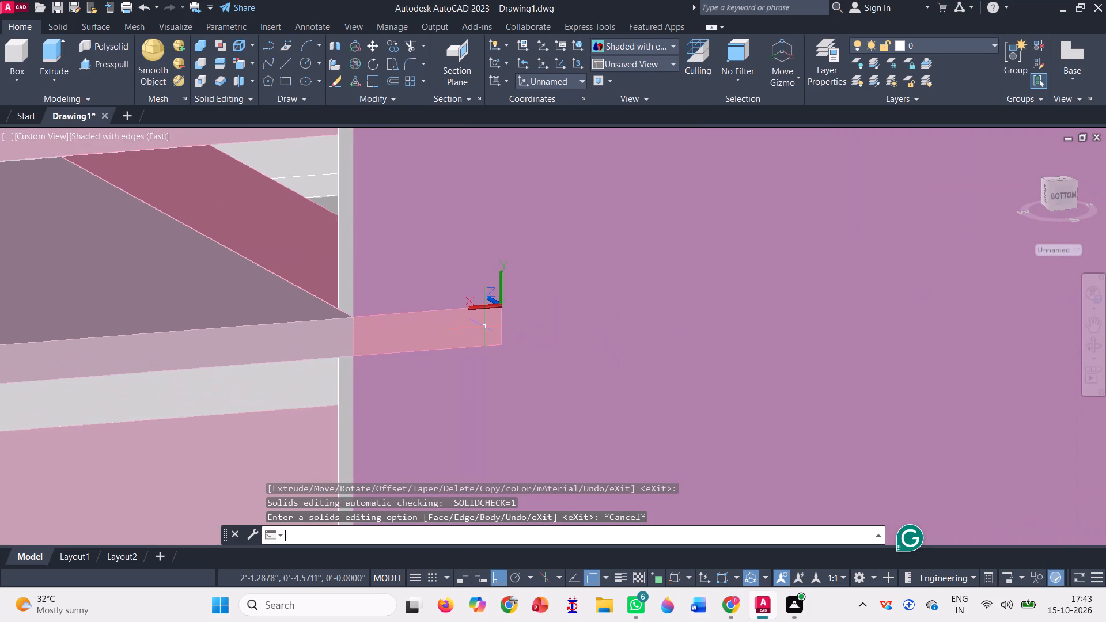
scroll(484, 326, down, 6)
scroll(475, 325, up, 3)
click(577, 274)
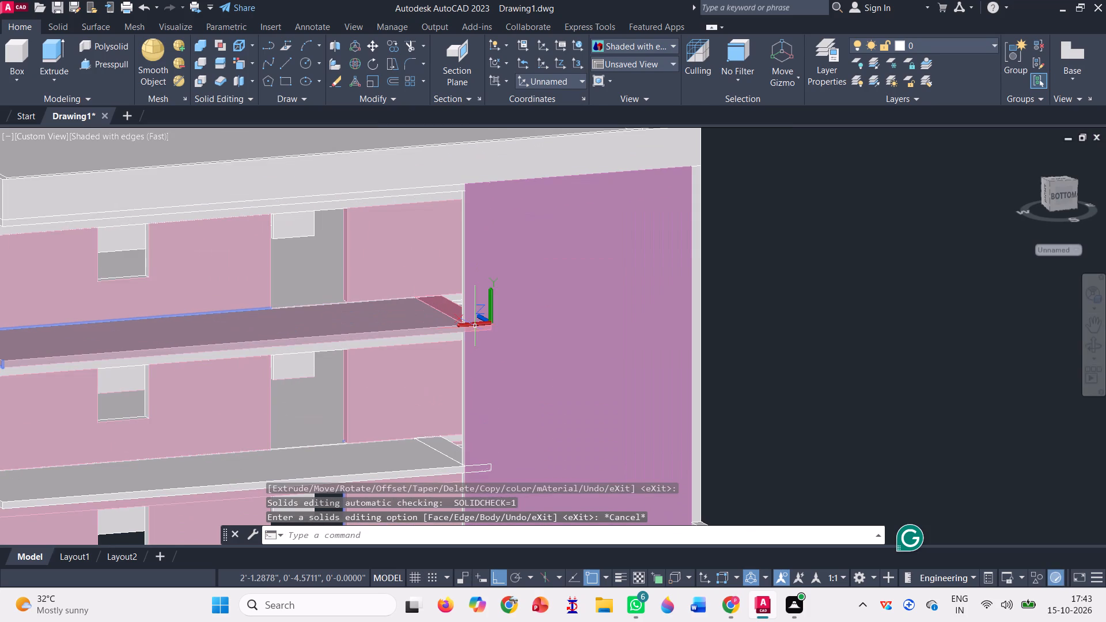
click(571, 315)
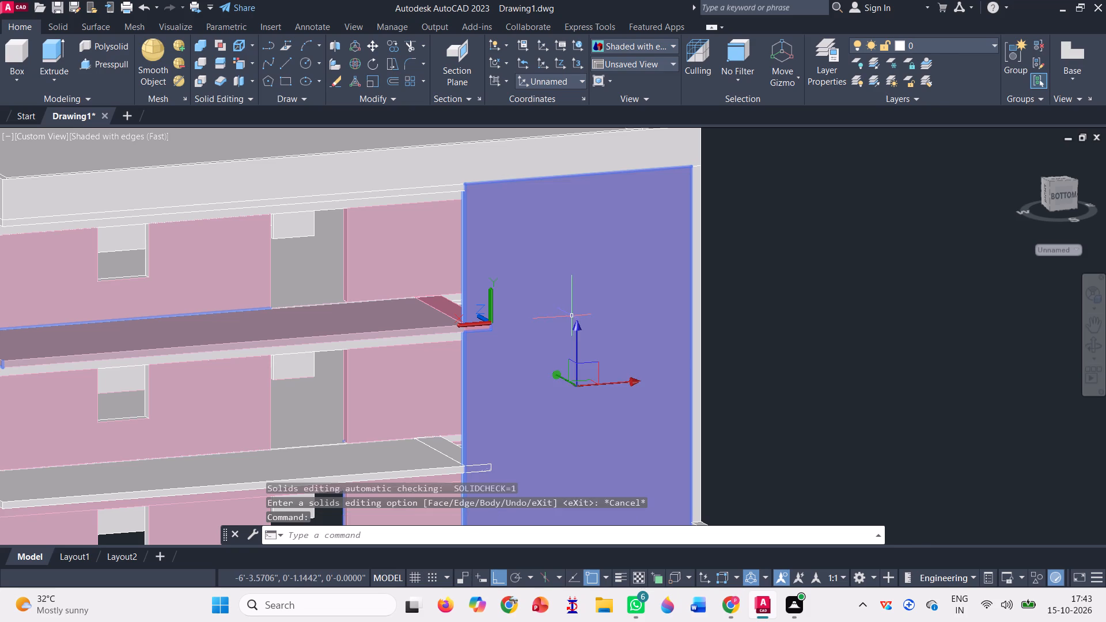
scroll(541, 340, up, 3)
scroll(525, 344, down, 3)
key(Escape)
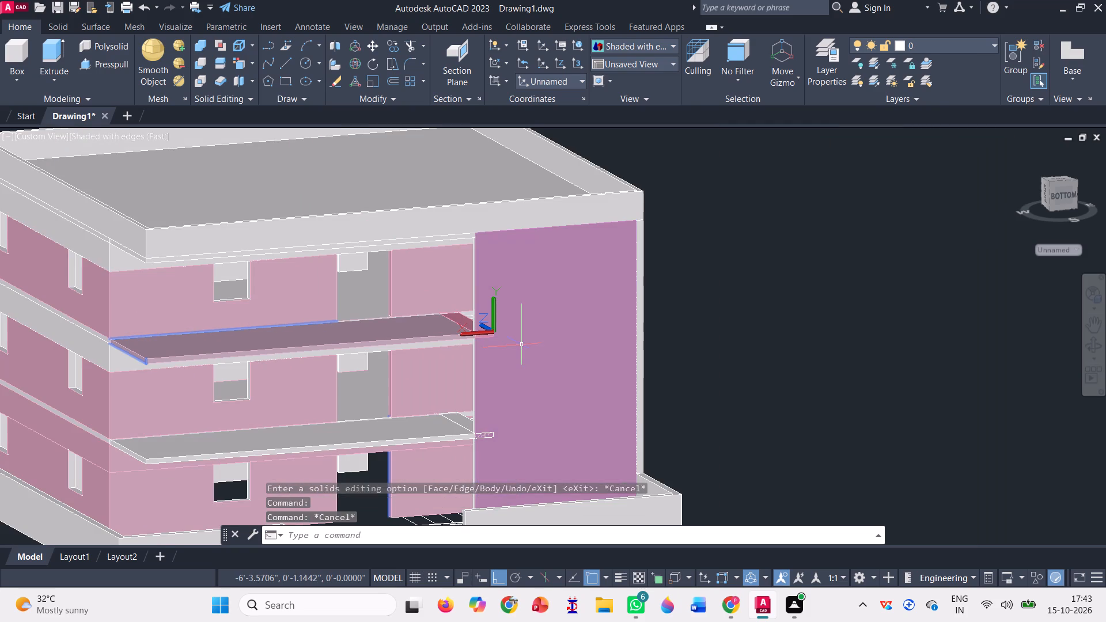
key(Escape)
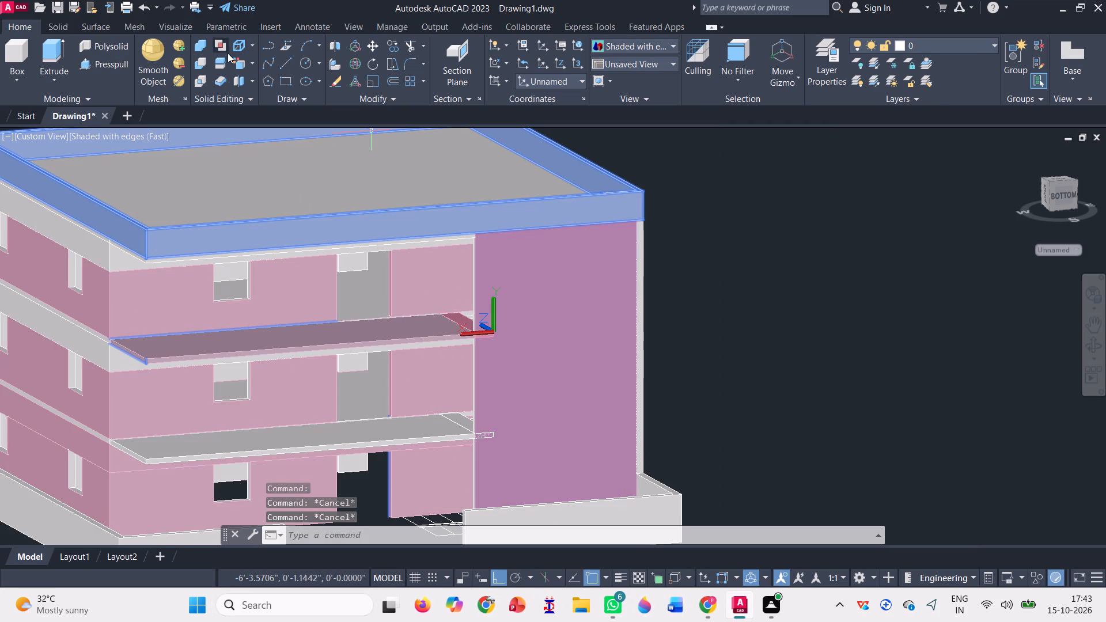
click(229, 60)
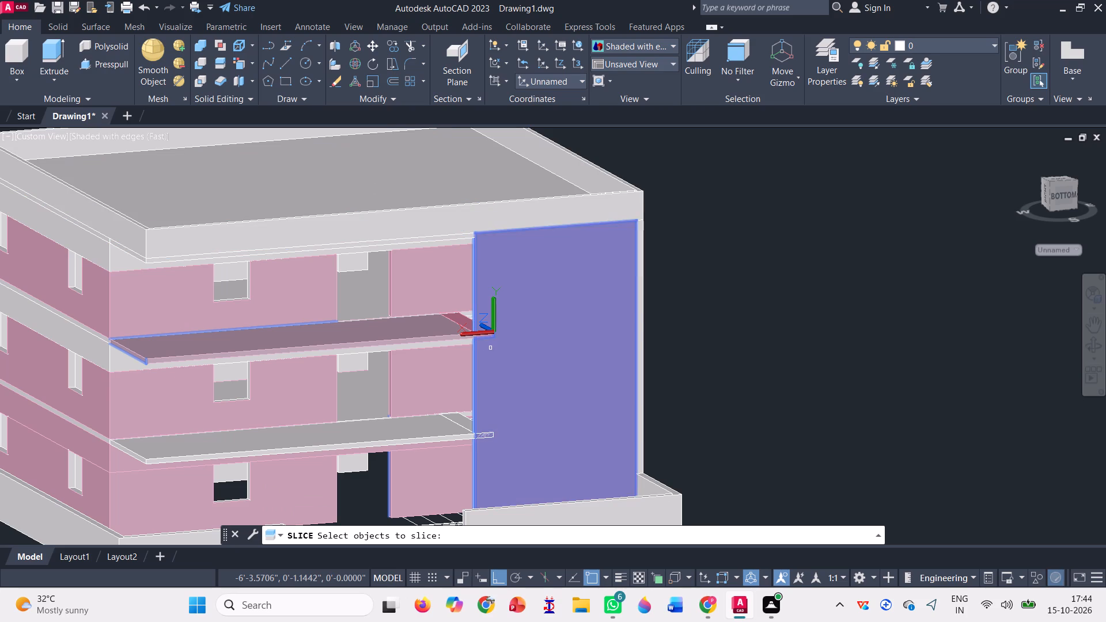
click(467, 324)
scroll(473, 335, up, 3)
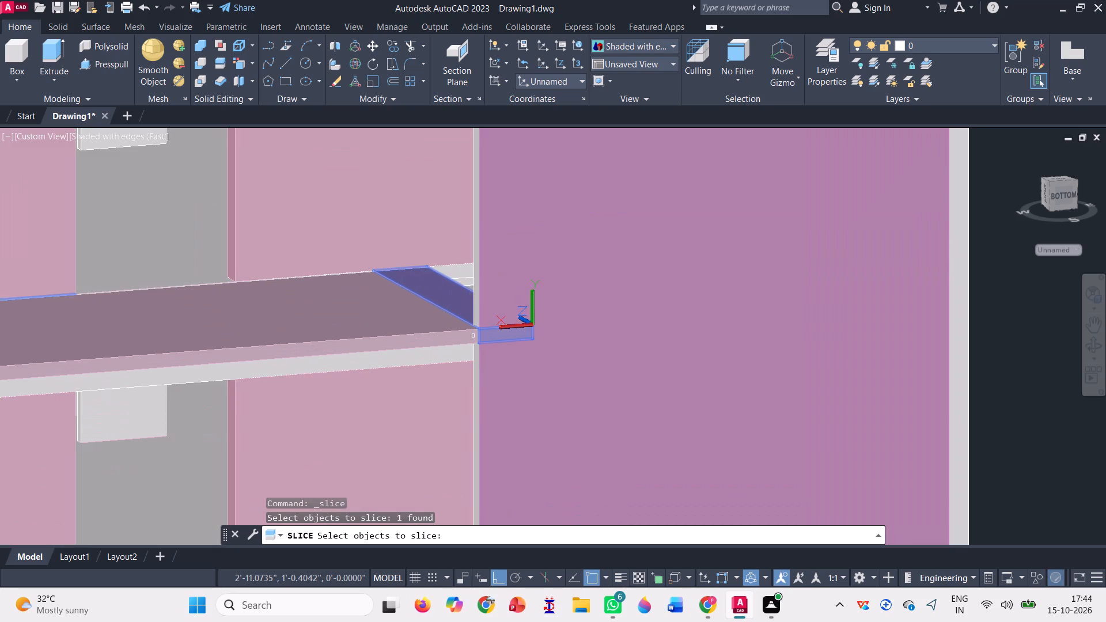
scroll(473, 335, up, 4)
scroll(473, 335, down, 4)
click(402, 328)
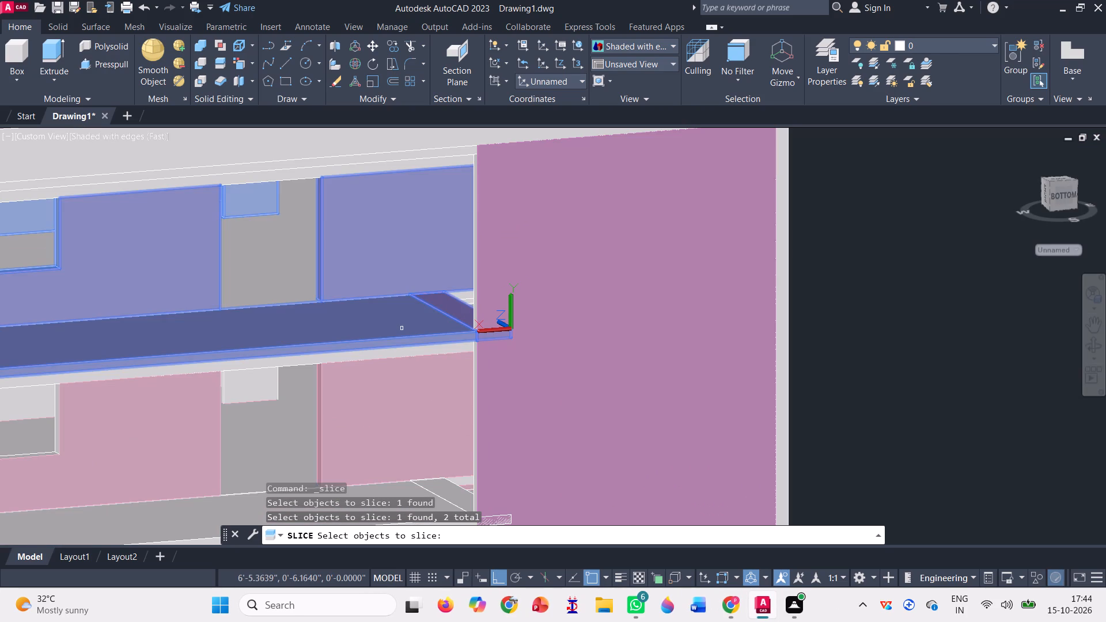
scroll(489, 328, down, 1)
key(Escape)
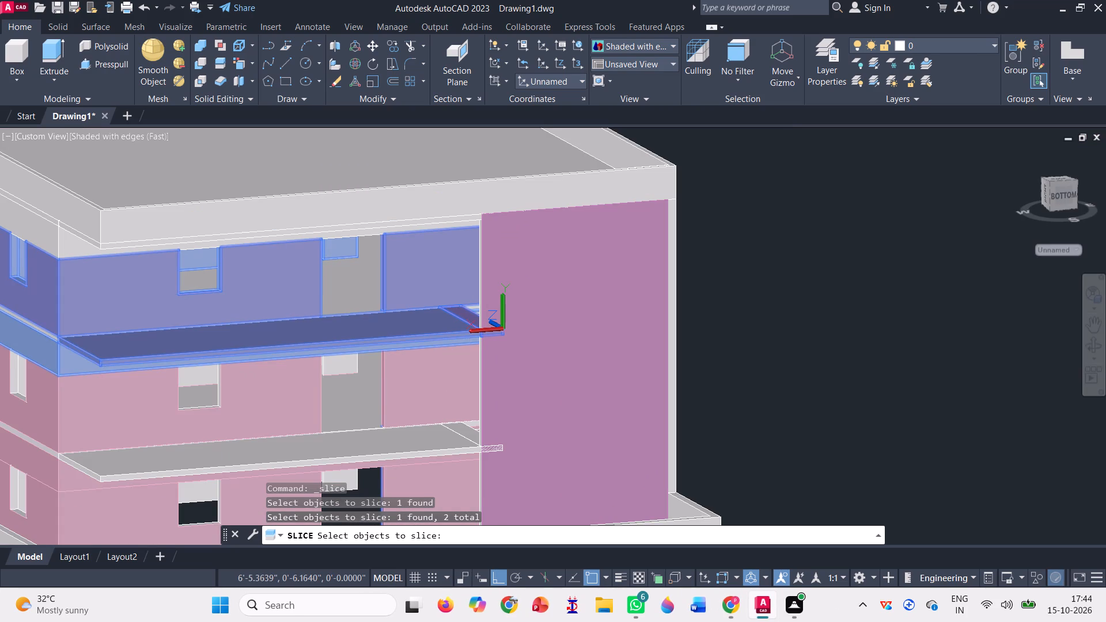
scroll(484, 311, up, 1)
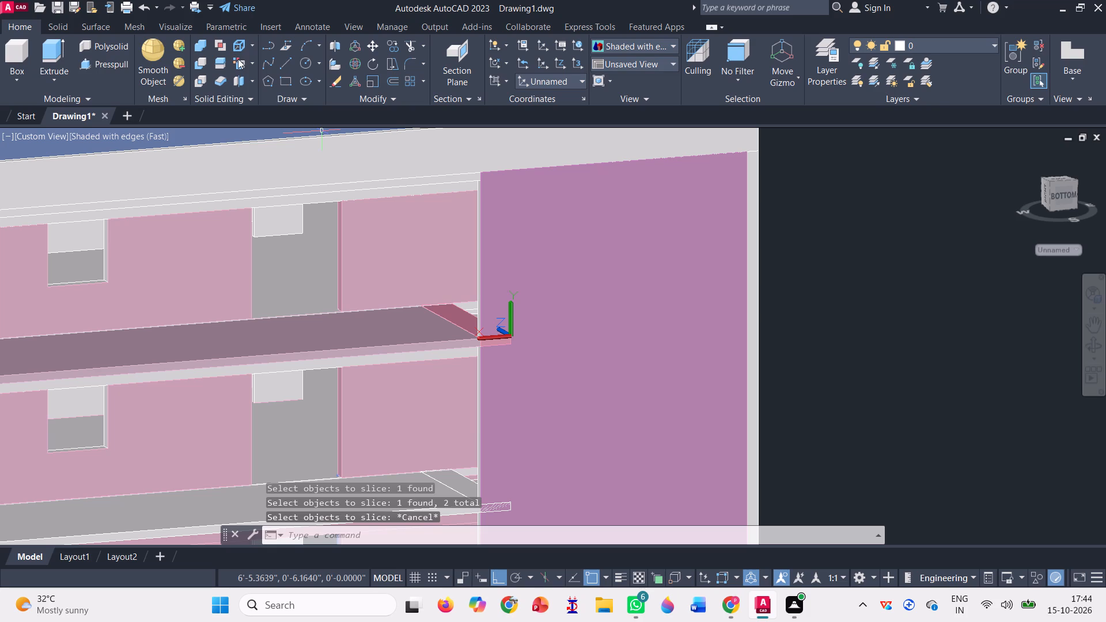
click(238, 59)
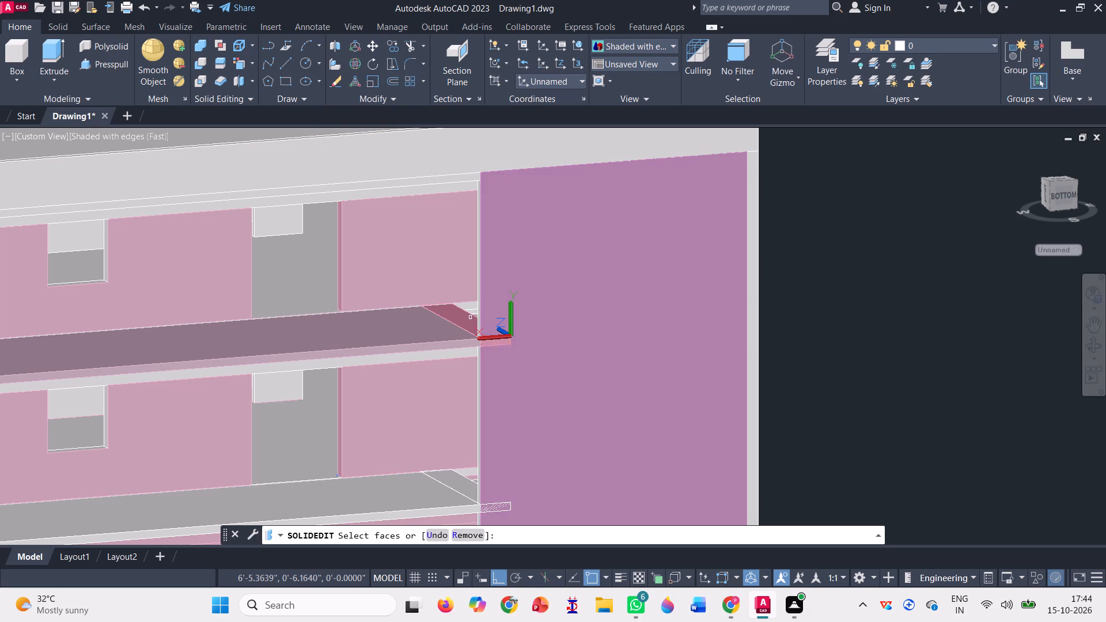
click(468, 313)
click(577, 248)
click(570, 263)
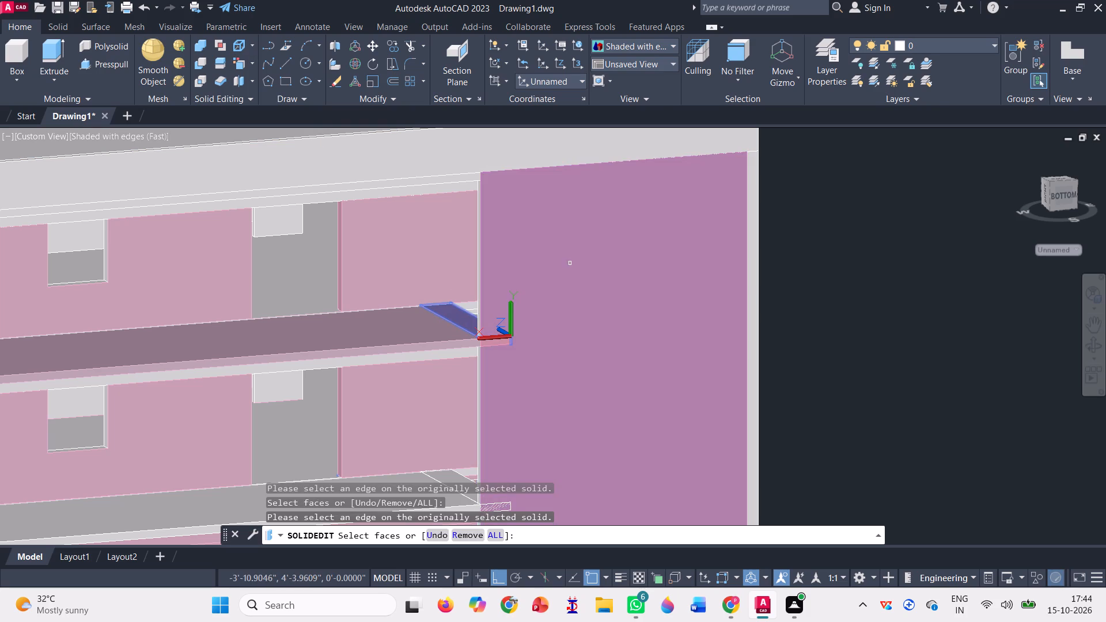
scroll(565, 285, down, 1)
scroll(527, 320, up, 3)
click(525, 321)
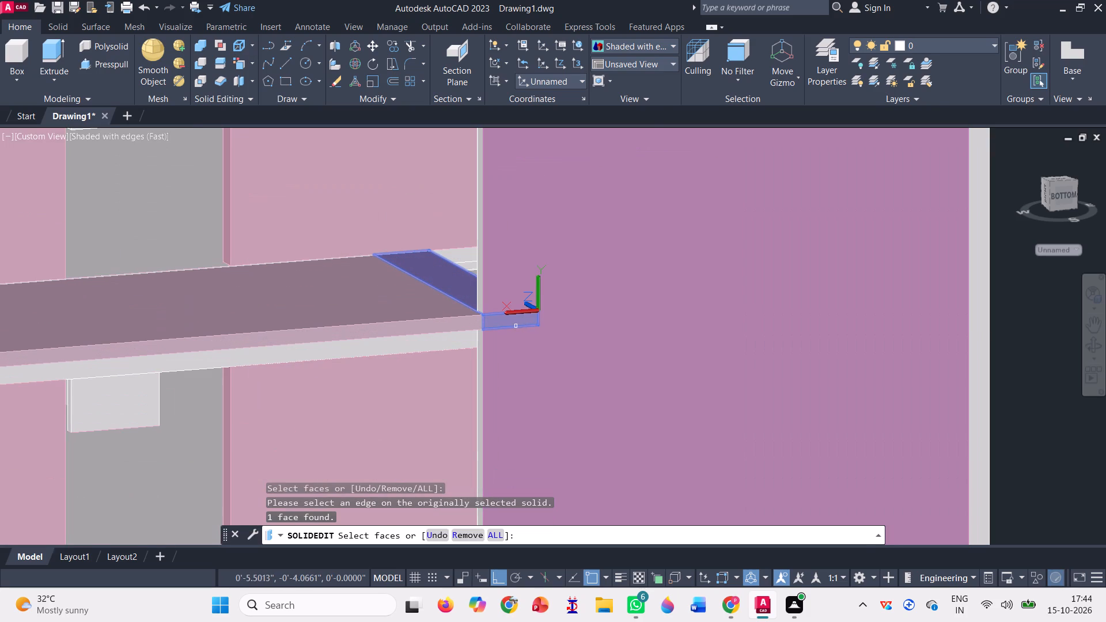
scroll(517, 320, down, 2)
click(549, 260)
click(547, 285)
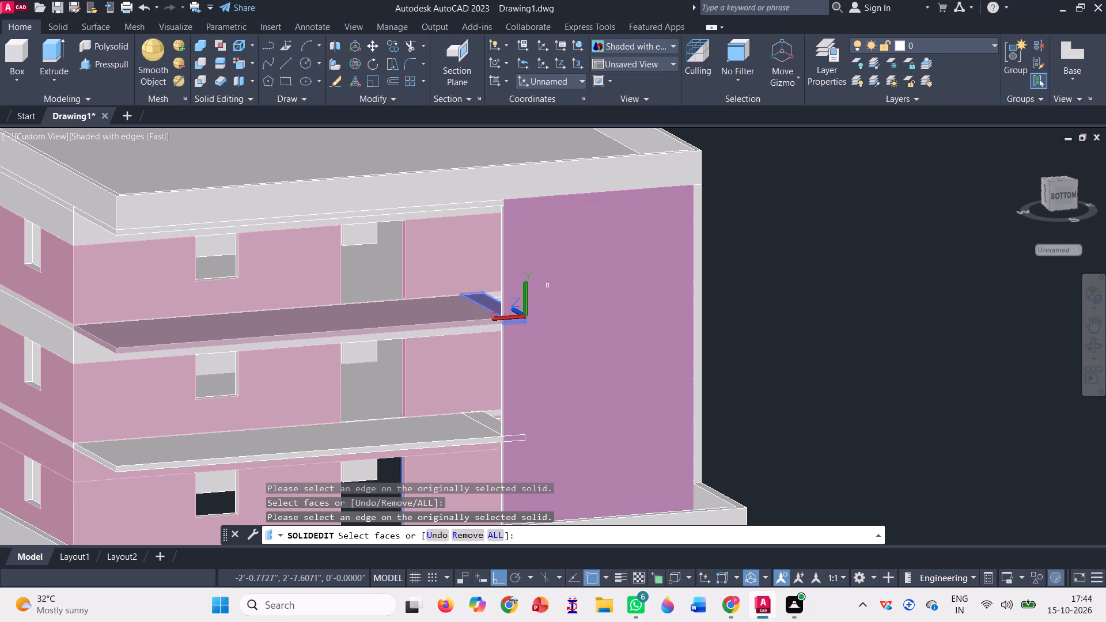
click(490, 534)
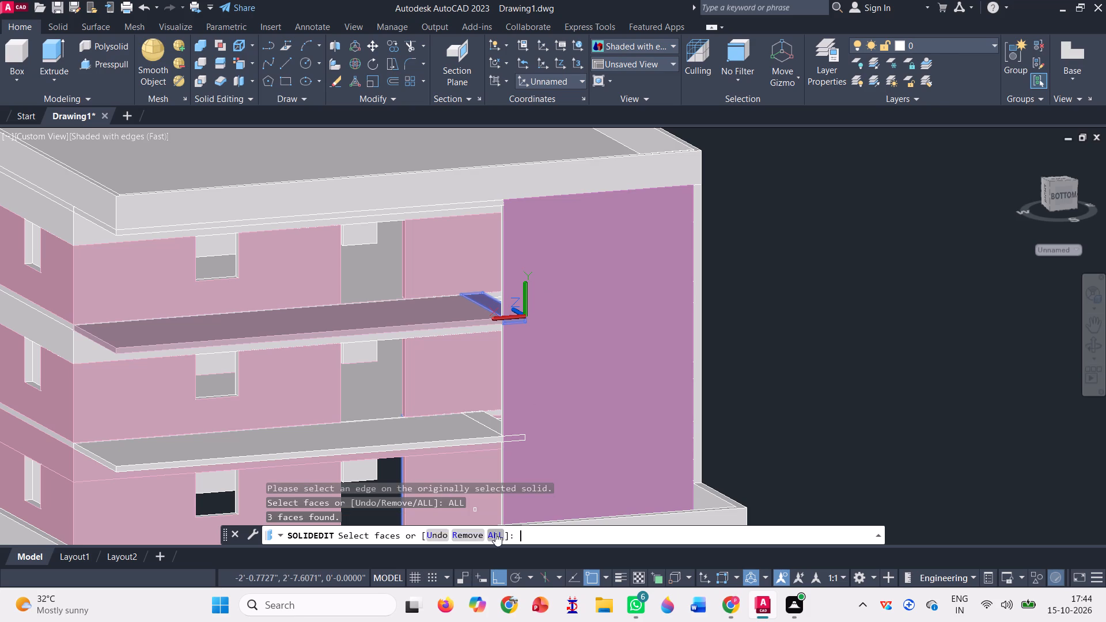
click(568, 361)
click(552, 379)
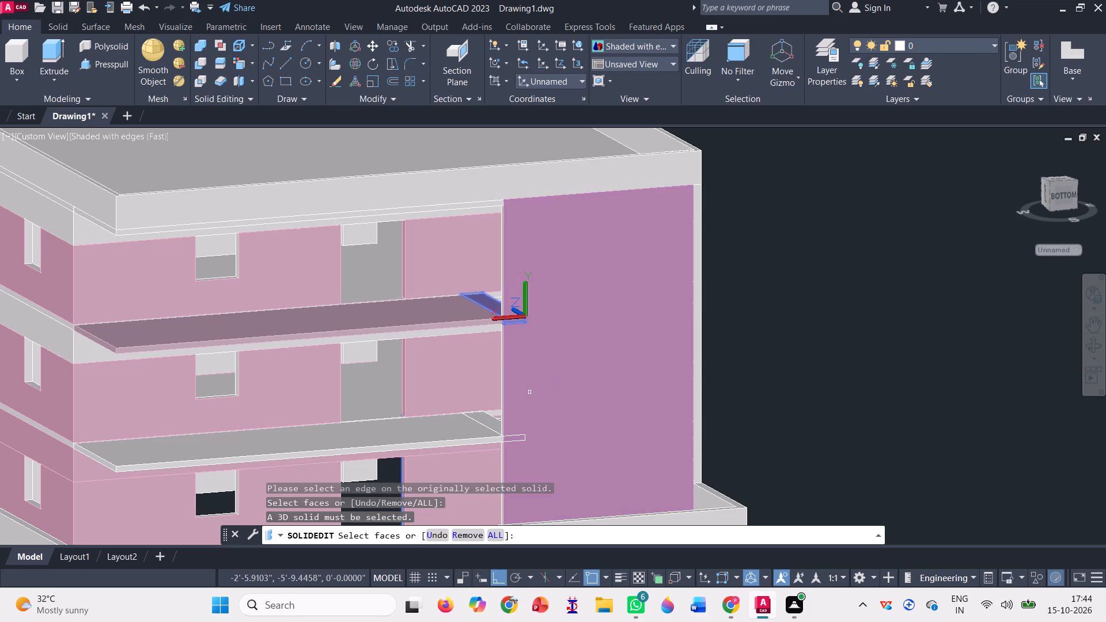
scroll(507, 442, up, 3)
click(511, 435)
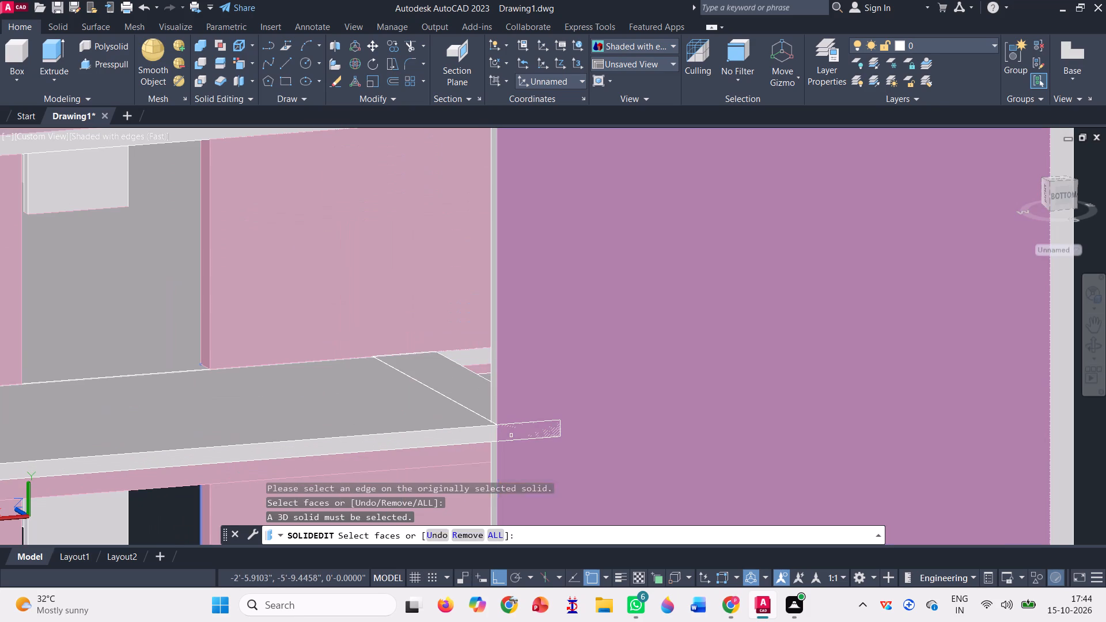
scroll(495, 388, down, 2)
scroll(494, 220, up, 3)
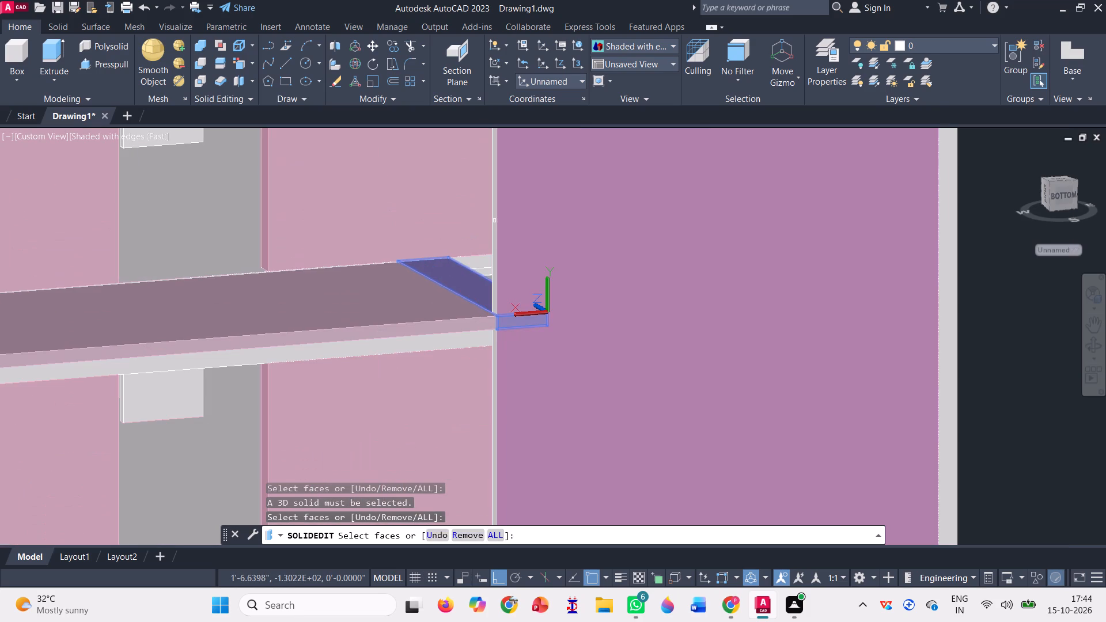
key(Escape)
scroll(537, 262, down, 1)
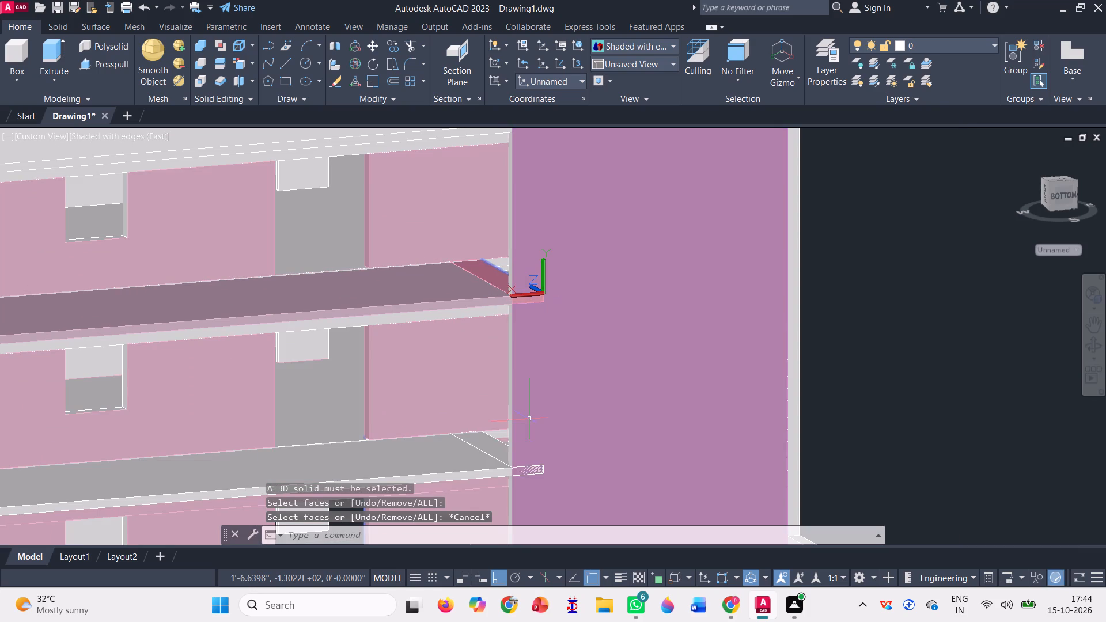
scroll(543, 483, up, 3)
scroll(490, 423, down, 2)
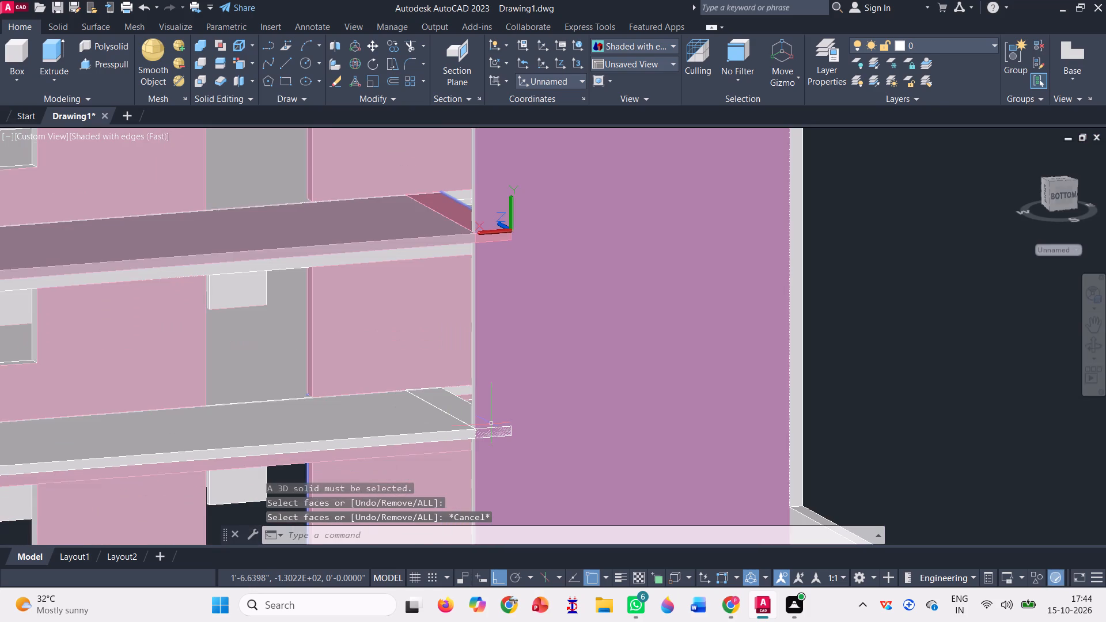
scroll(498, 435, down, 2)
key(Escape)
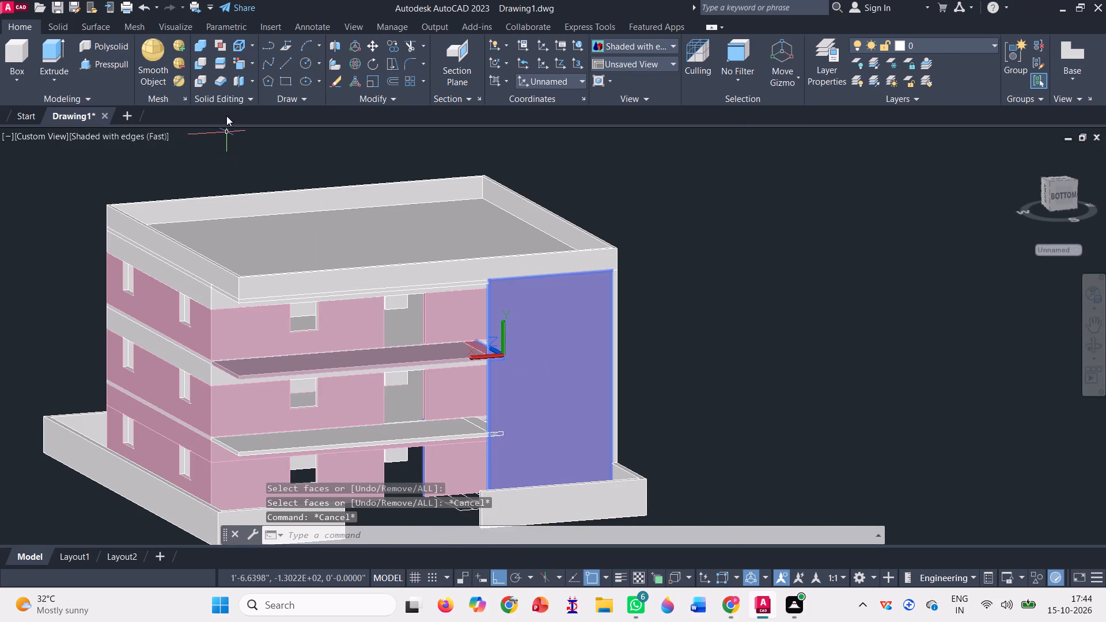
Presspull the tall purple panel covering the stair front back to the upper corner of the adjoining end wall to open the stairwell.
scroll(507, 350, up, 4)
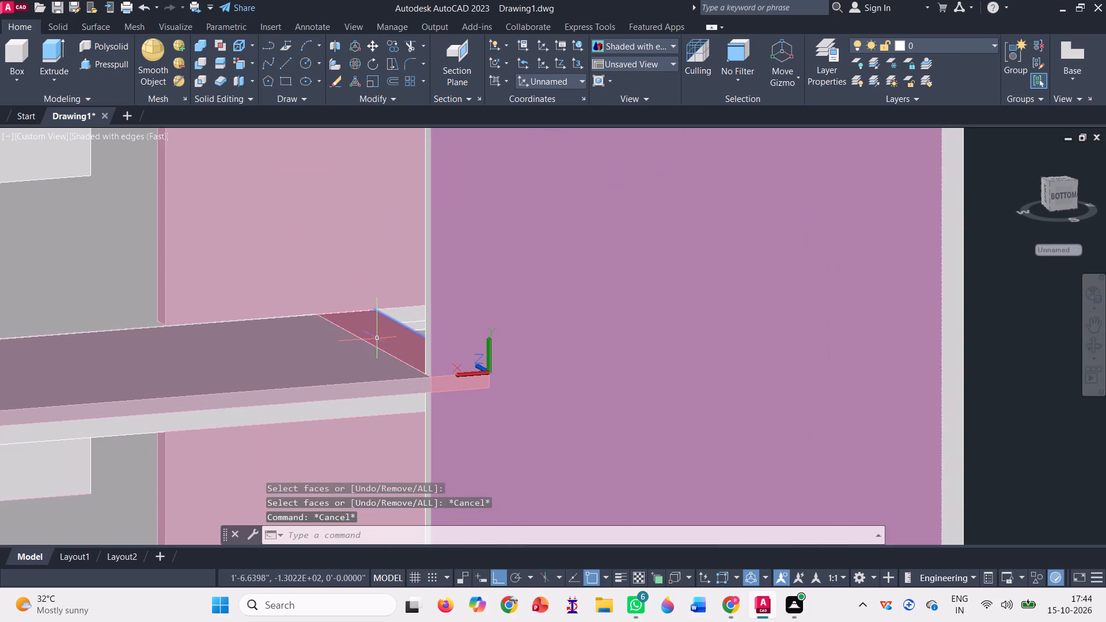
click(108, 66)
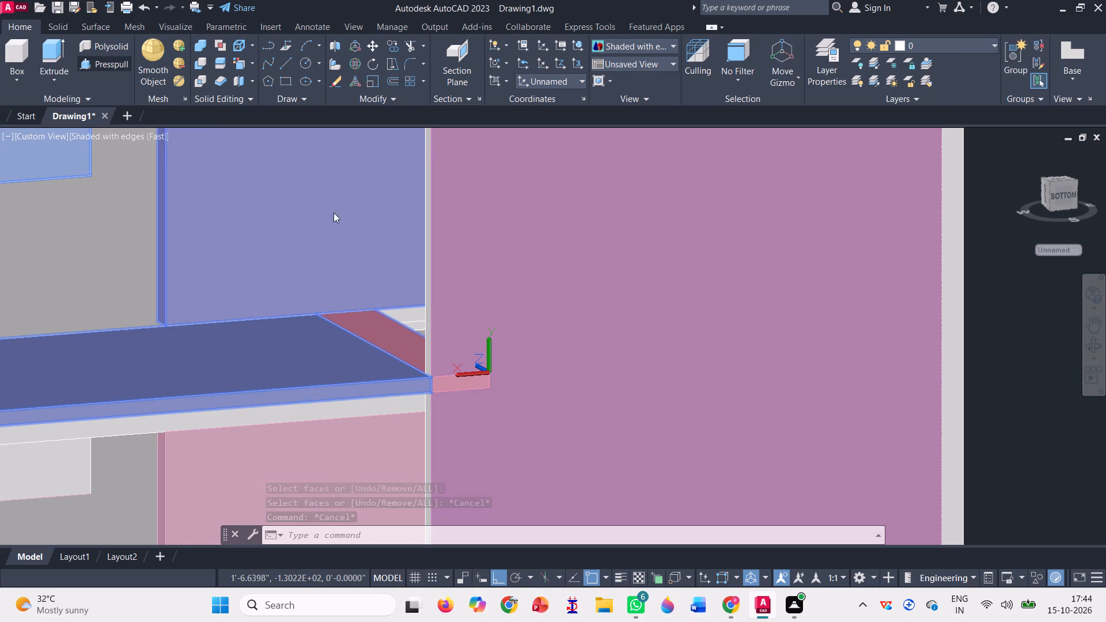
scroll(361, 249, down, 3)
scroll(518, 309, down, 2)
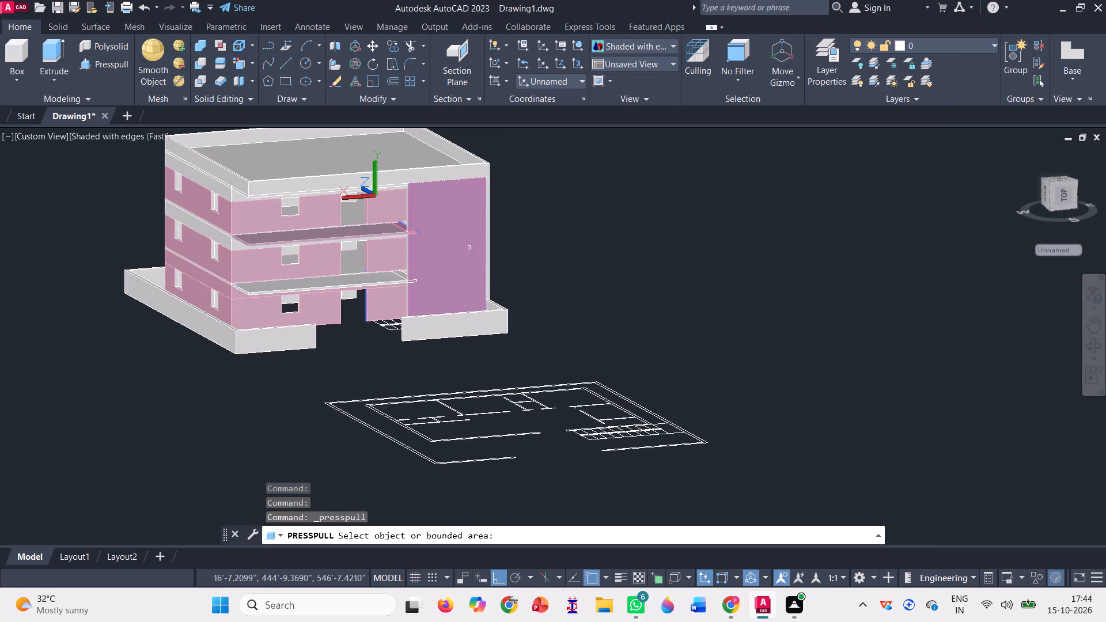
click(491, 222)
click(455, 221)
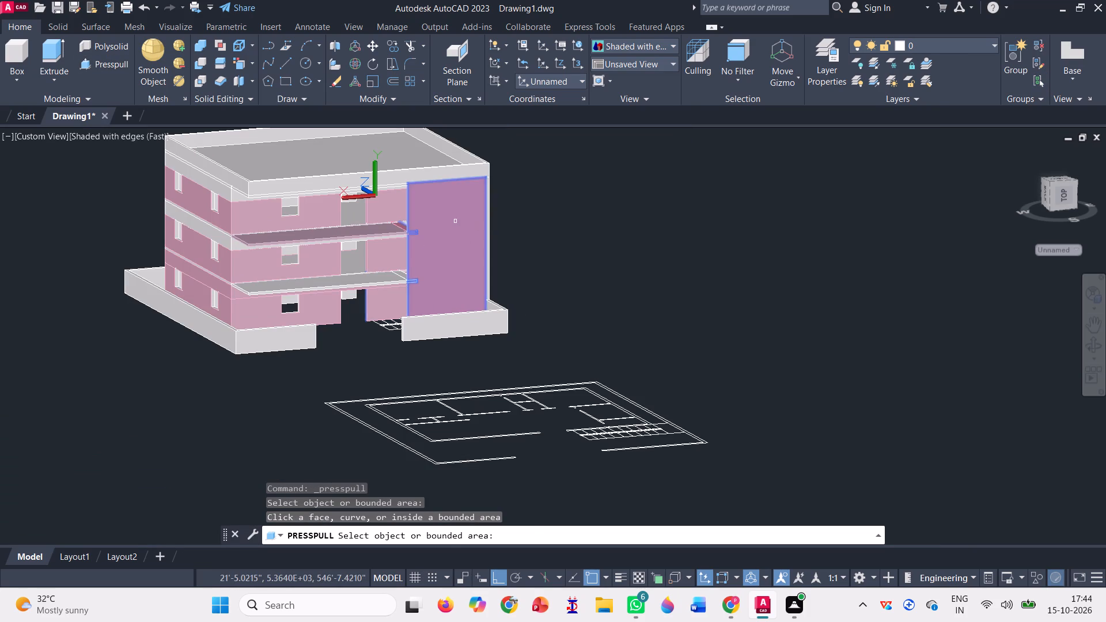
scroll(464, 240, up, 3)
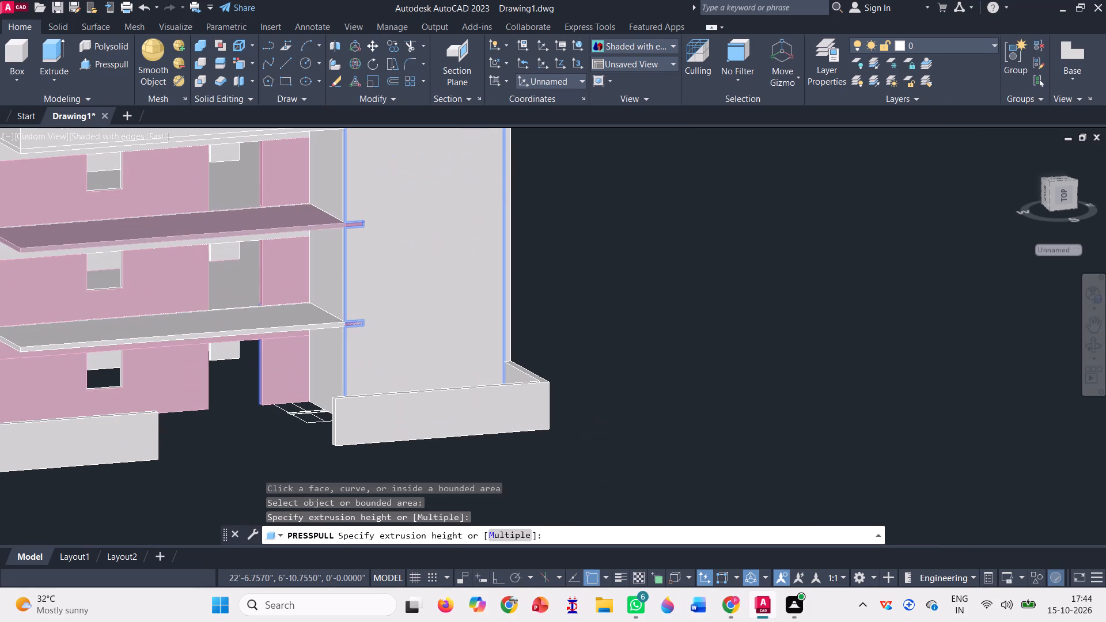
scroll(464, 242, down, 1)
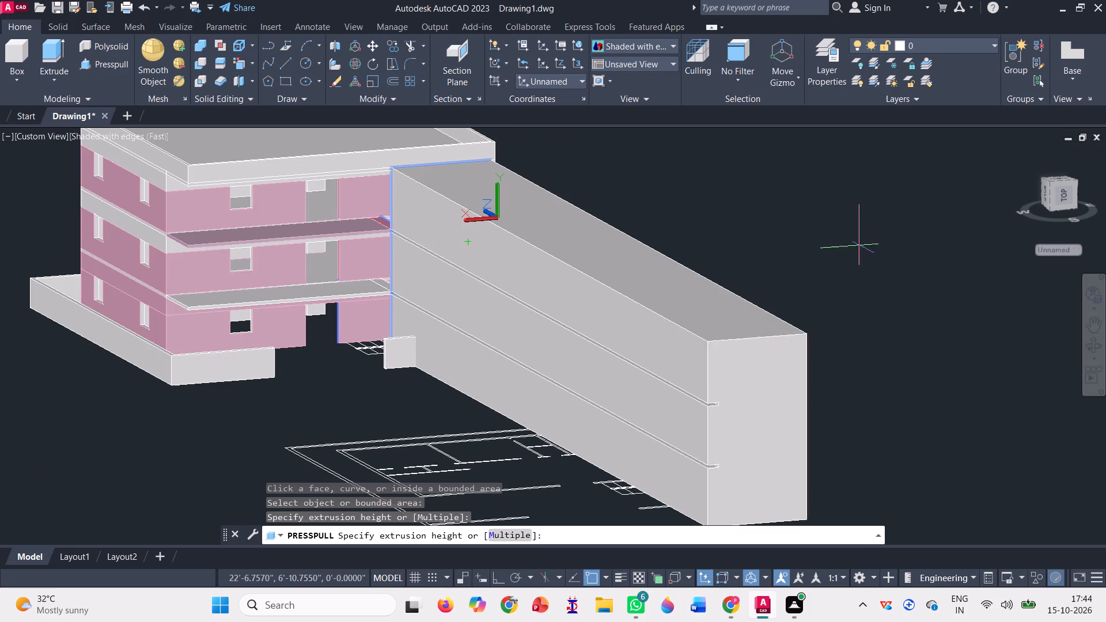
click(1093, 339)
drag(826, 285, 822, 284)
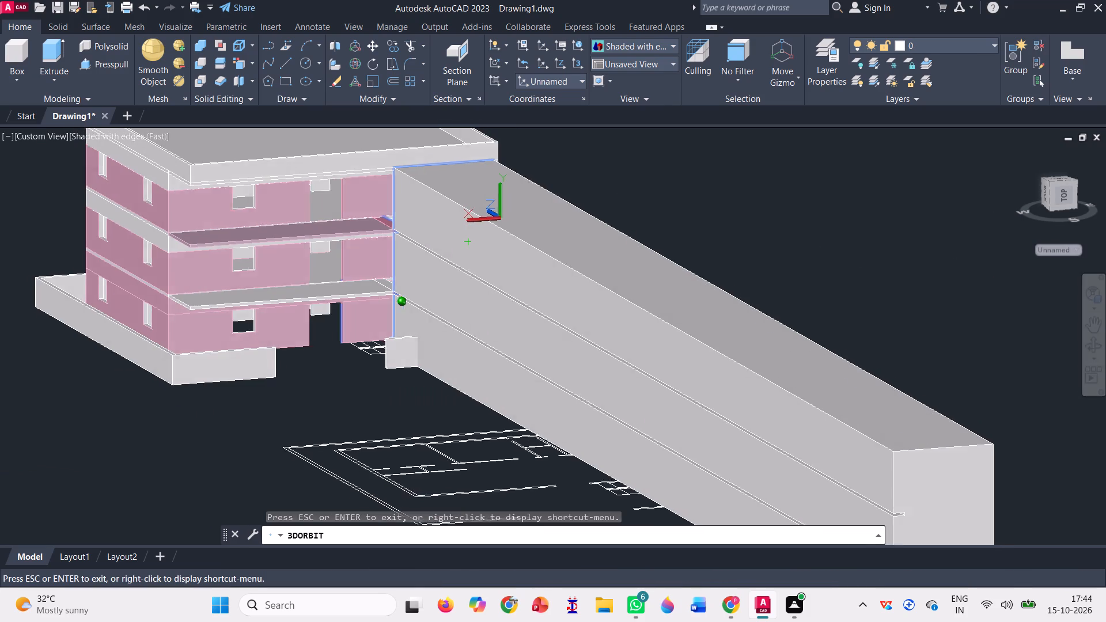
drag(822, 284, 635, 305)
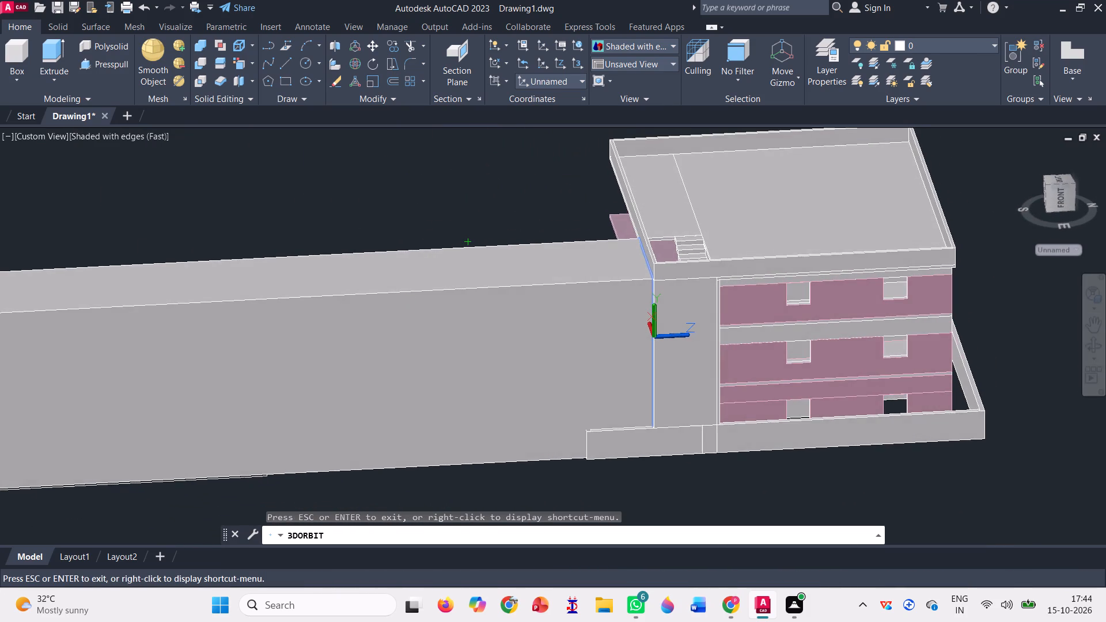
scroll(702, 226, up, 3)
key(Escape)
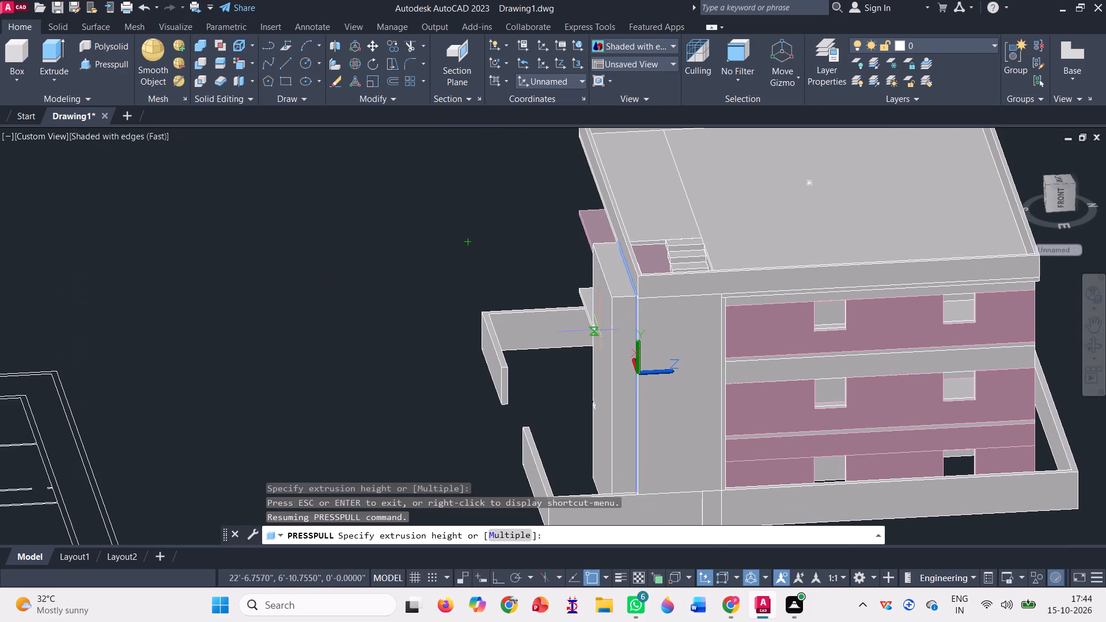
scroll(640, 305, up, 3)
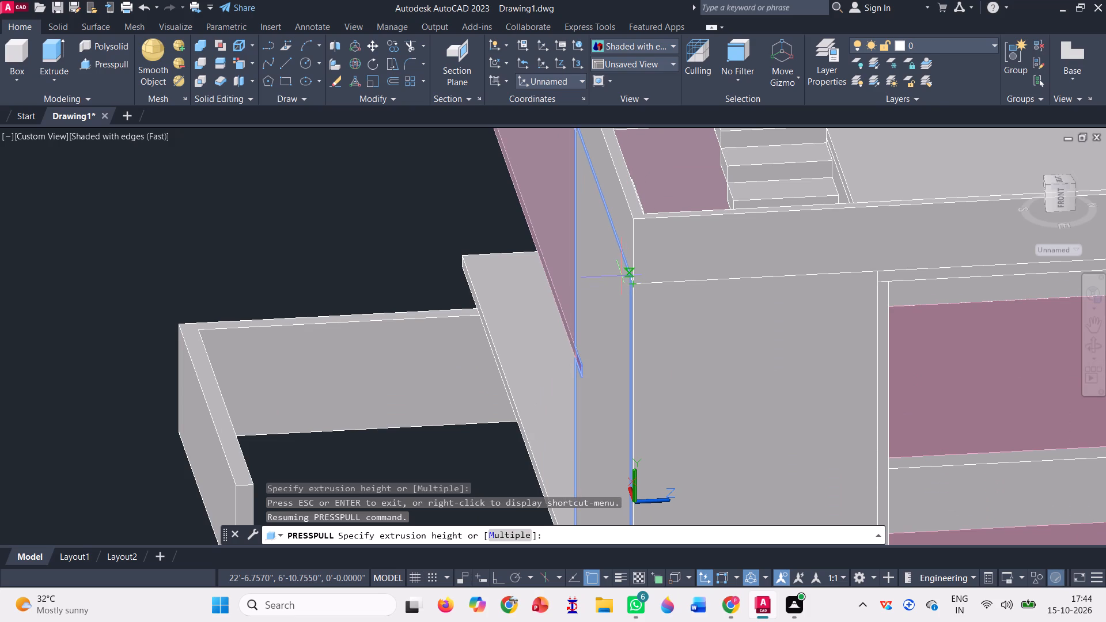
scroll(623, 278, up, 1)
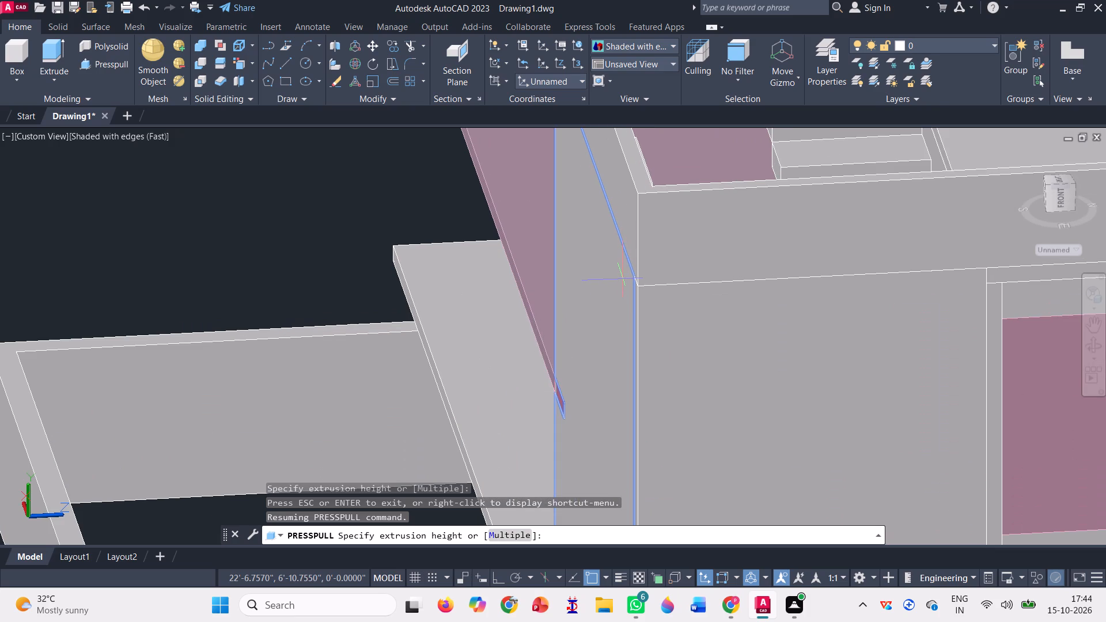
click(625, 282)
End Presspull and undo the last pull-back of the tall purple panel covering the stair front.
scroll(608, 282, down, 2)
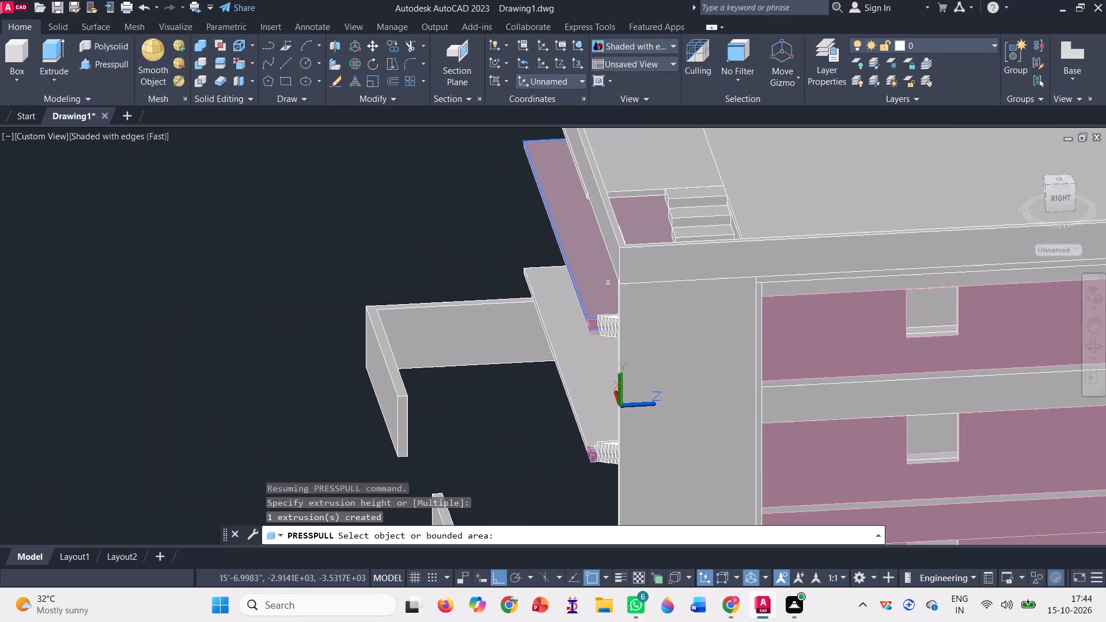
click(1096, 346)
drag(109, 320, 243, 371)
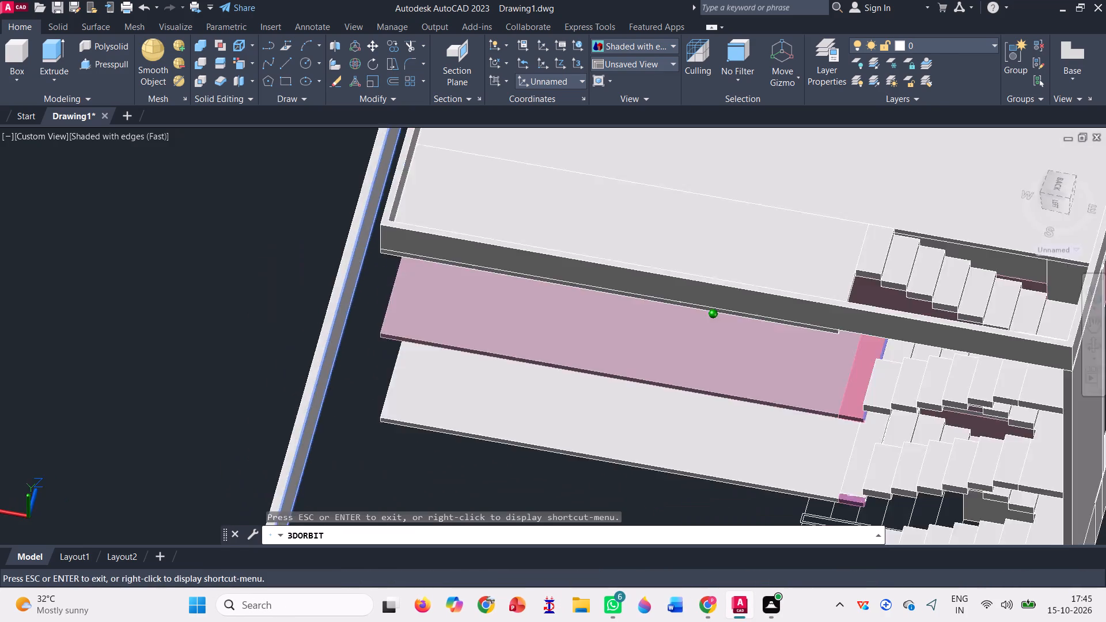
drag(243, 371, 298, 275)
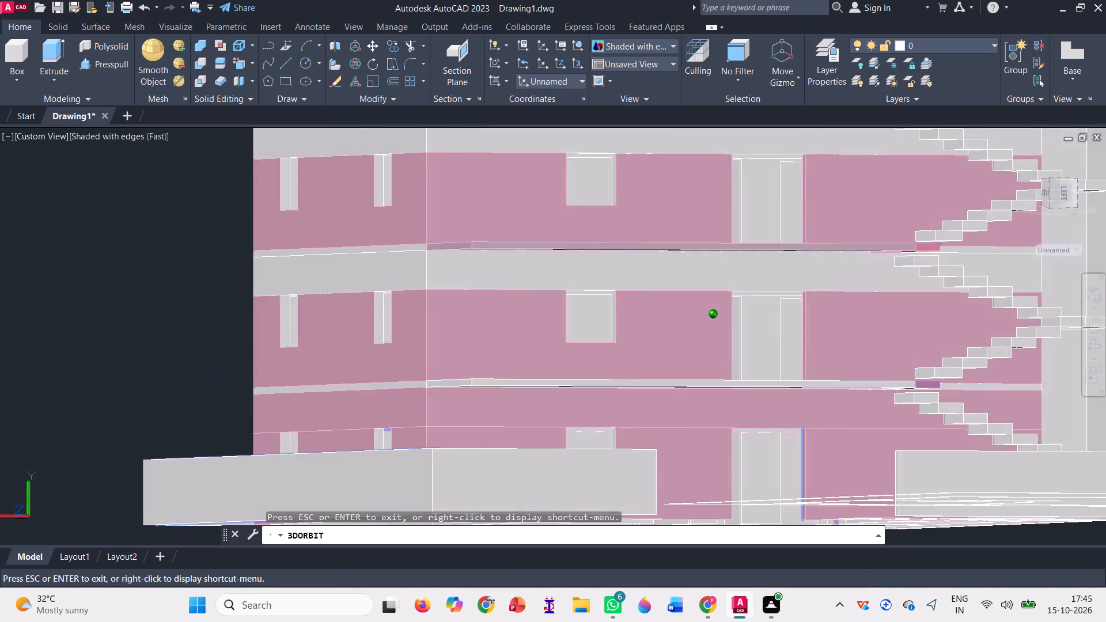
drag(298, 275, 262, 289)
scroll(123, 252, down, 5)
scroll(225, 345, down, 4)
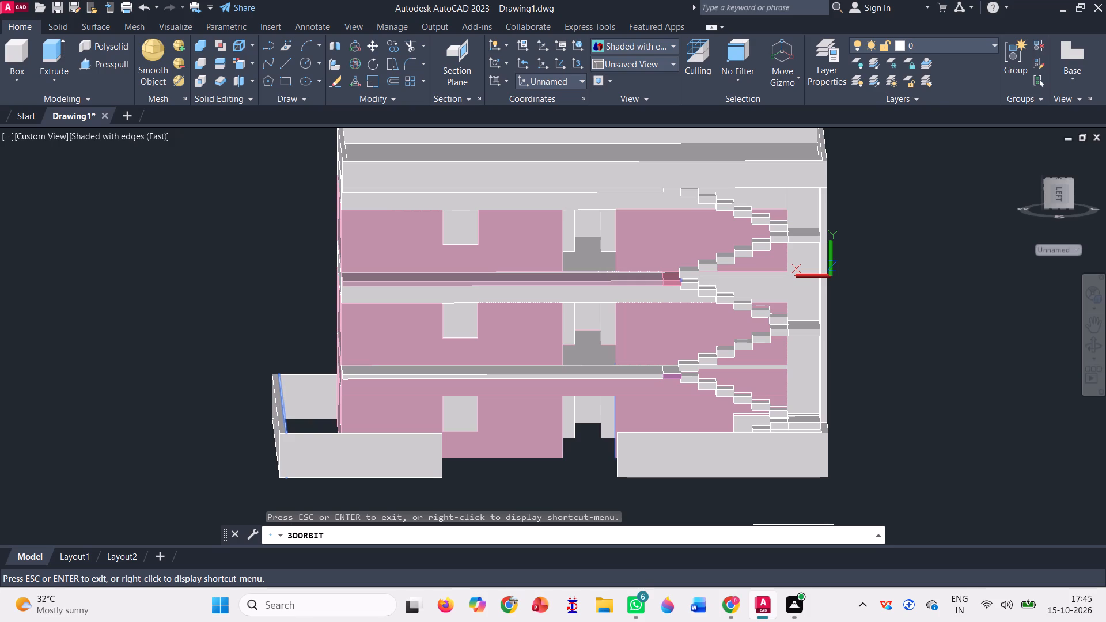
key(Escape)
key(Escape)
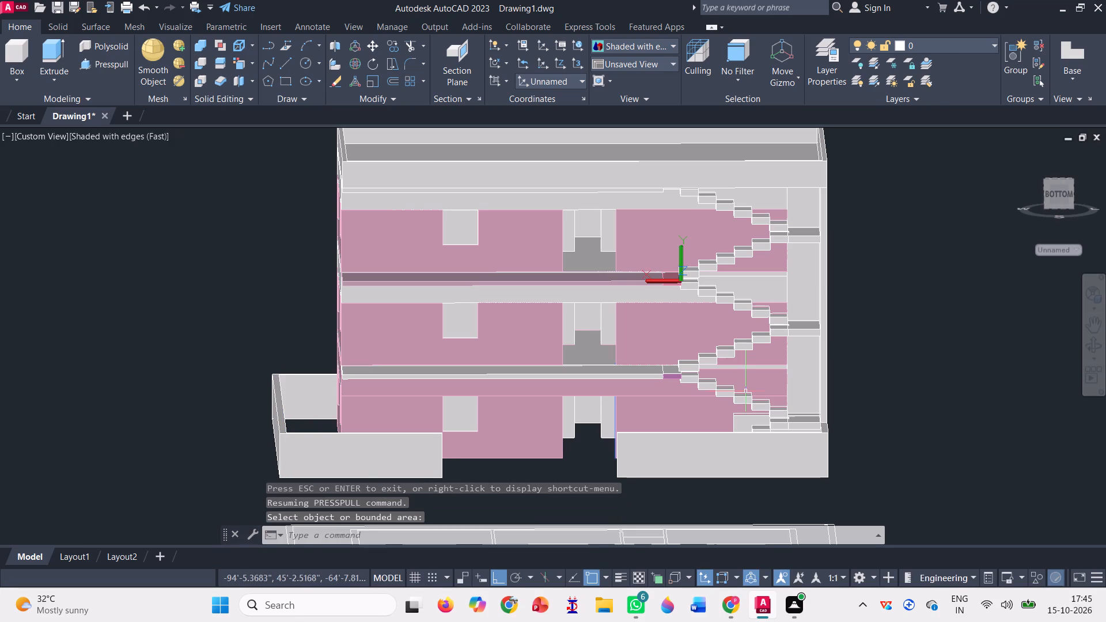
key(ctrl+z)
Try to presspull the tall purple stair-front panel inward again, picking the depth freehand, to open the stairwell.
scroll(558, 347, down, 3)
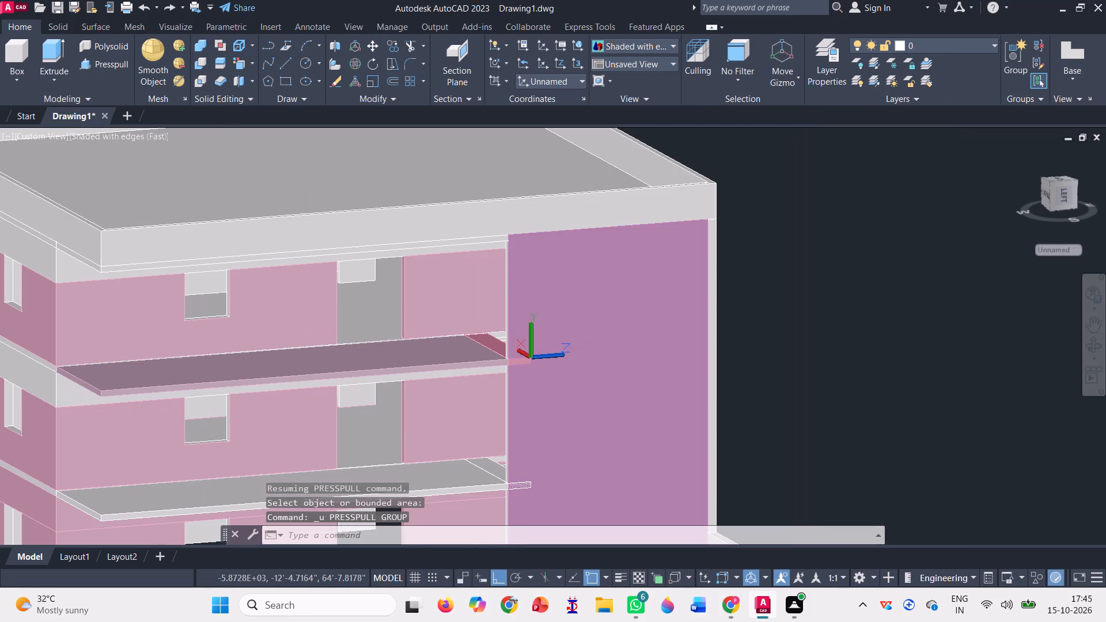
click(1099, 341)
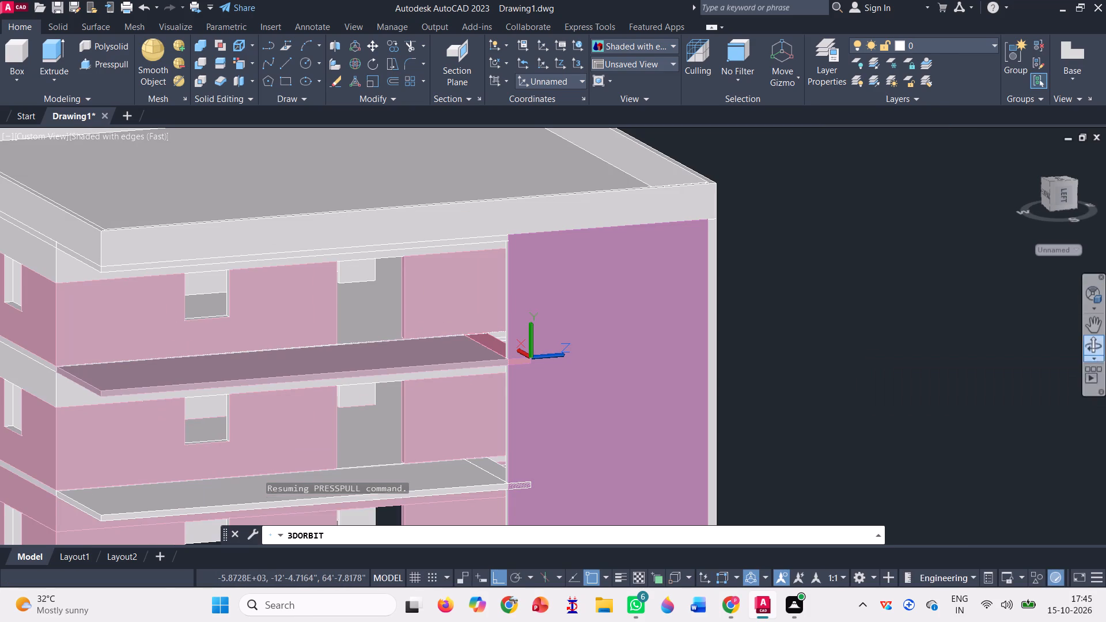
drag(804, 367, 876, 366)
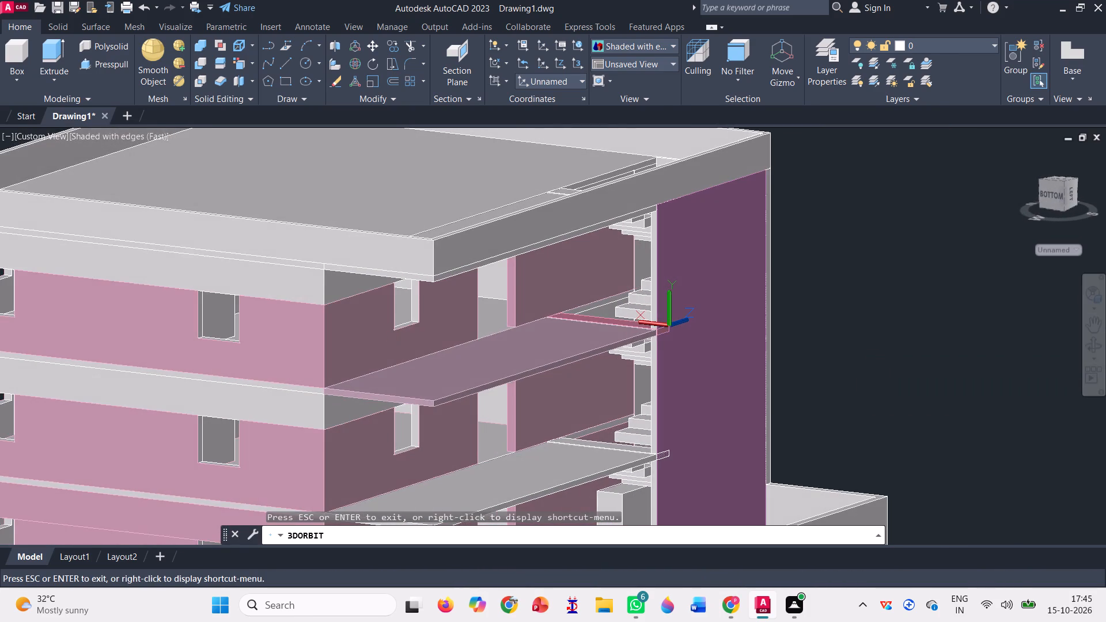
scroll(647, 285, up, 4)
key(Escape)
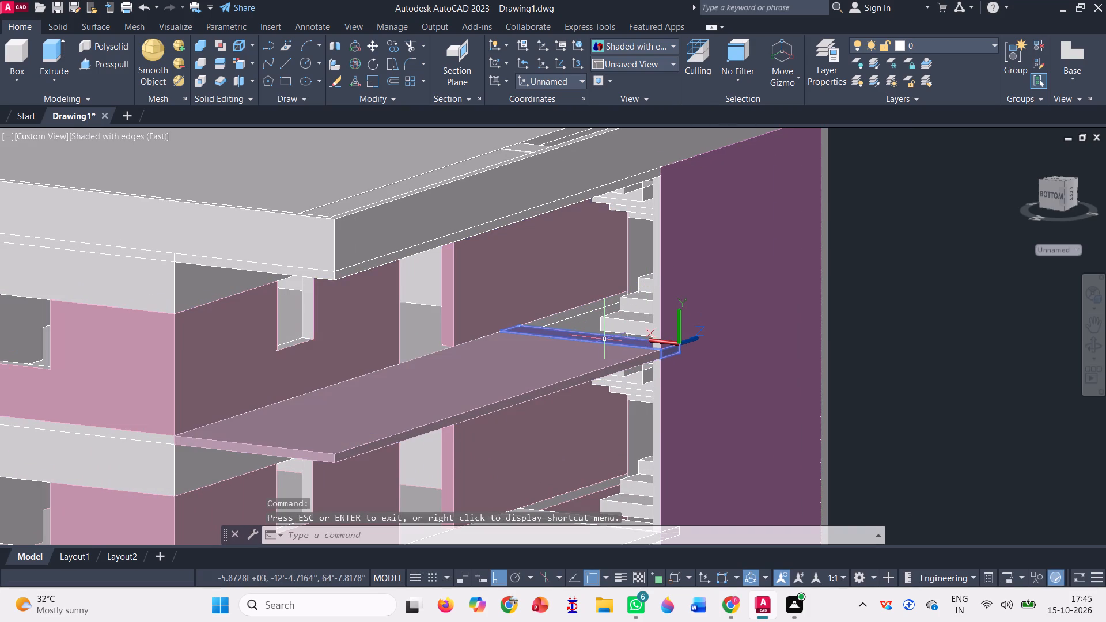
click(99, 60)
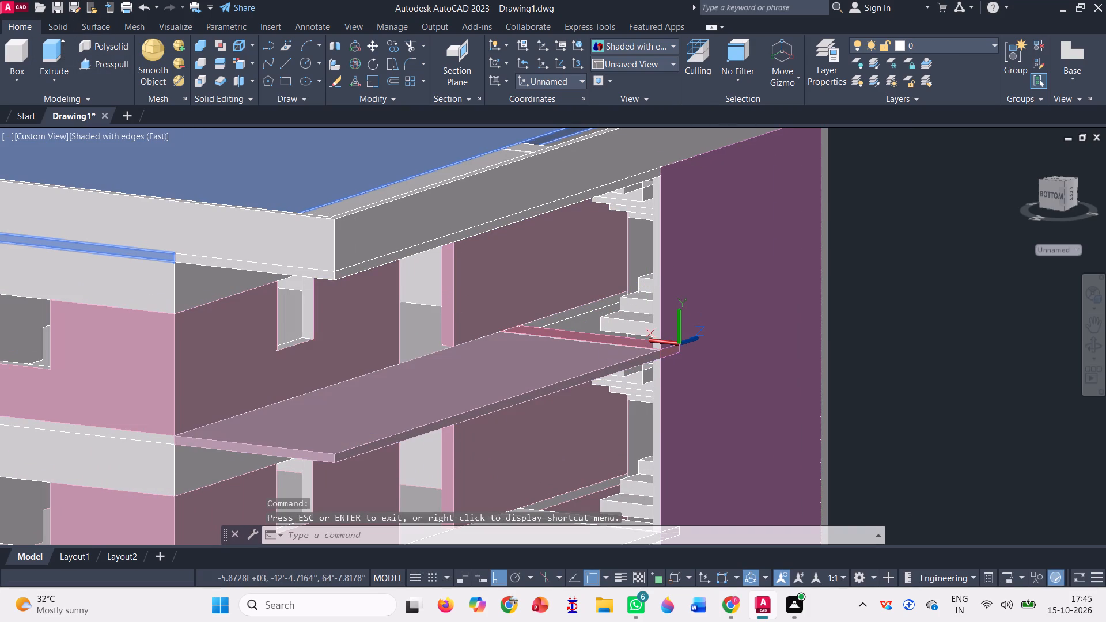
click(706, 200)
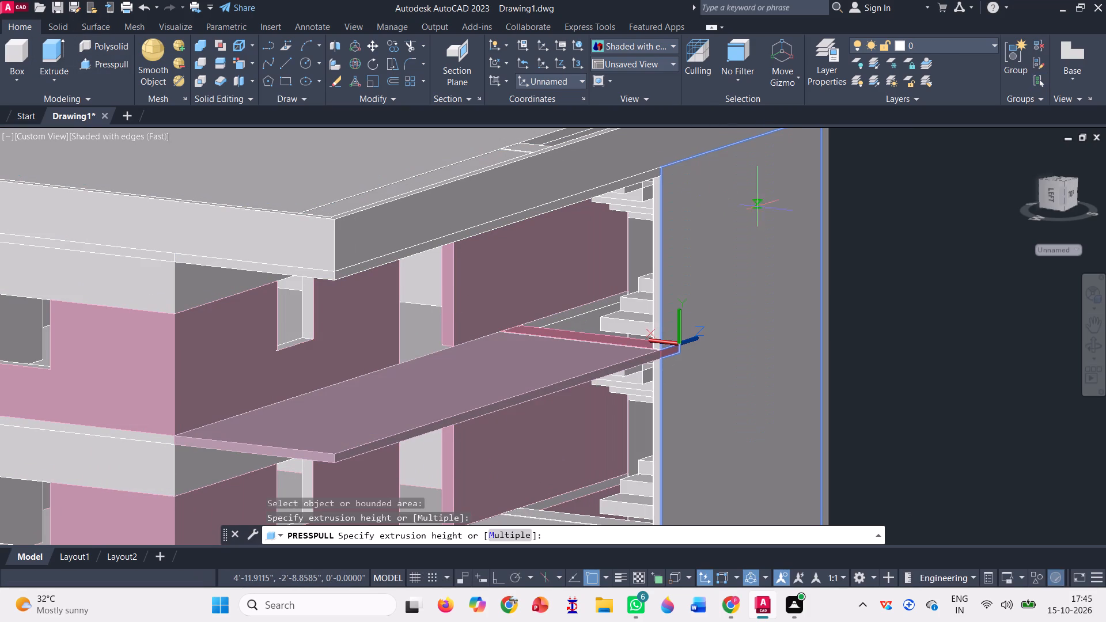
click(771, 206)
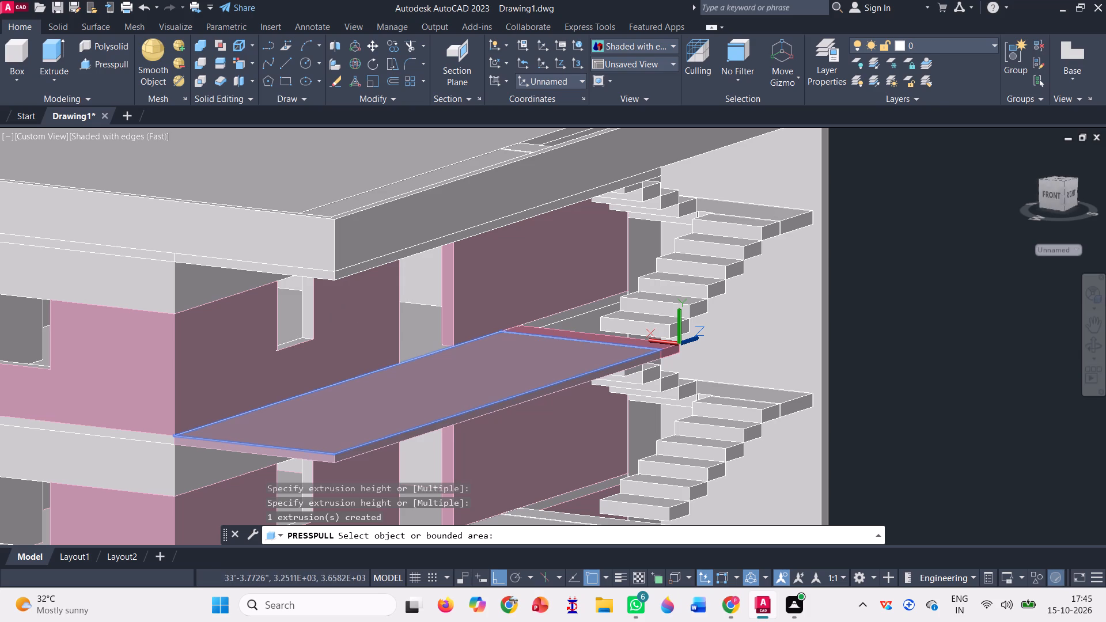
Examine the opened stairwell, end wall, balconies and underside of the building from several angles.
click(1096, 340)
drag(900, 348, 793, 376)
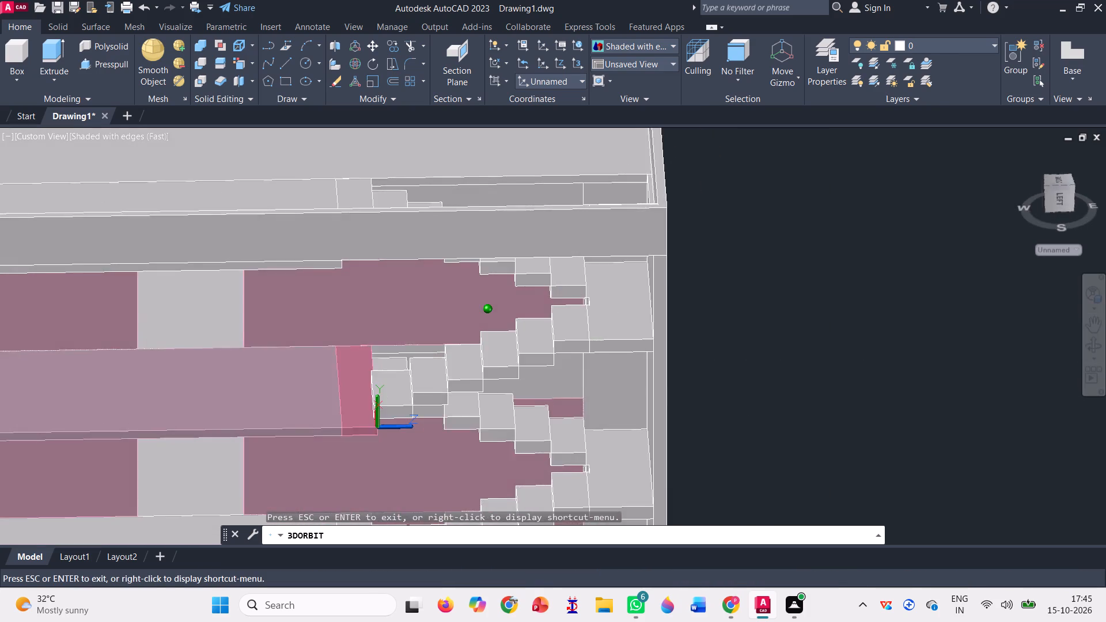
drag(793, 376, 640, 346)
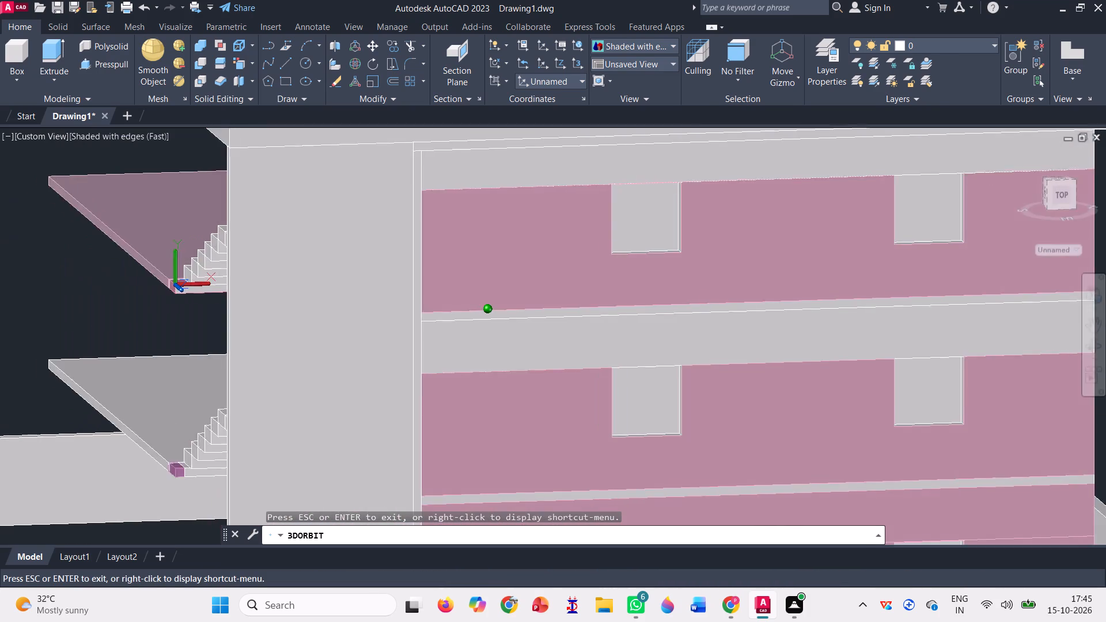
drag(640, 346, 612, 376)
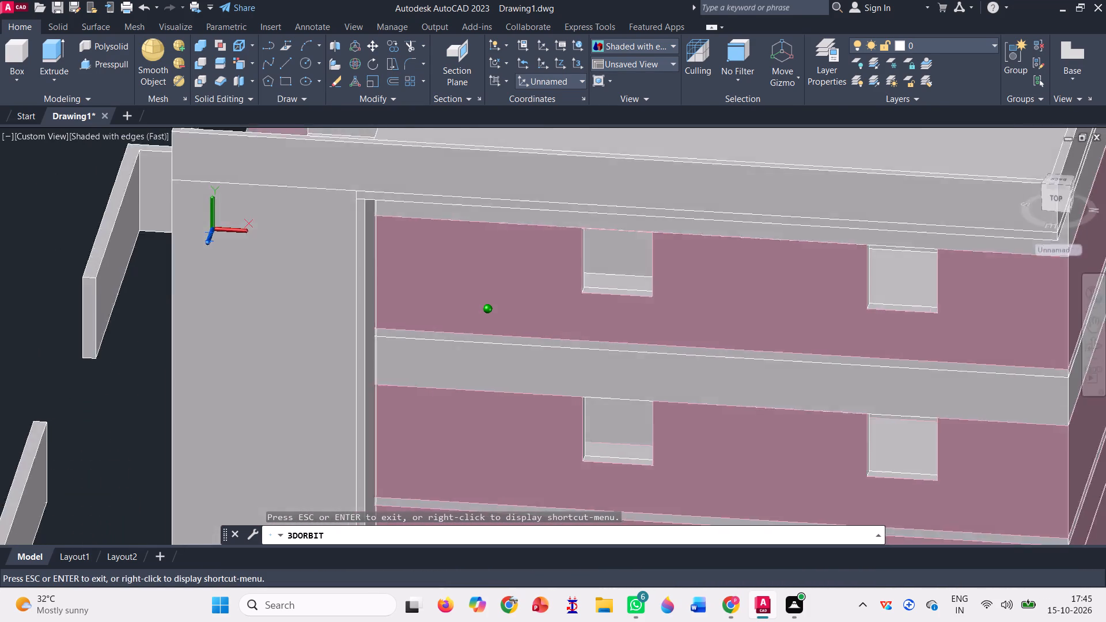
drag(612, 376, 655, 322)
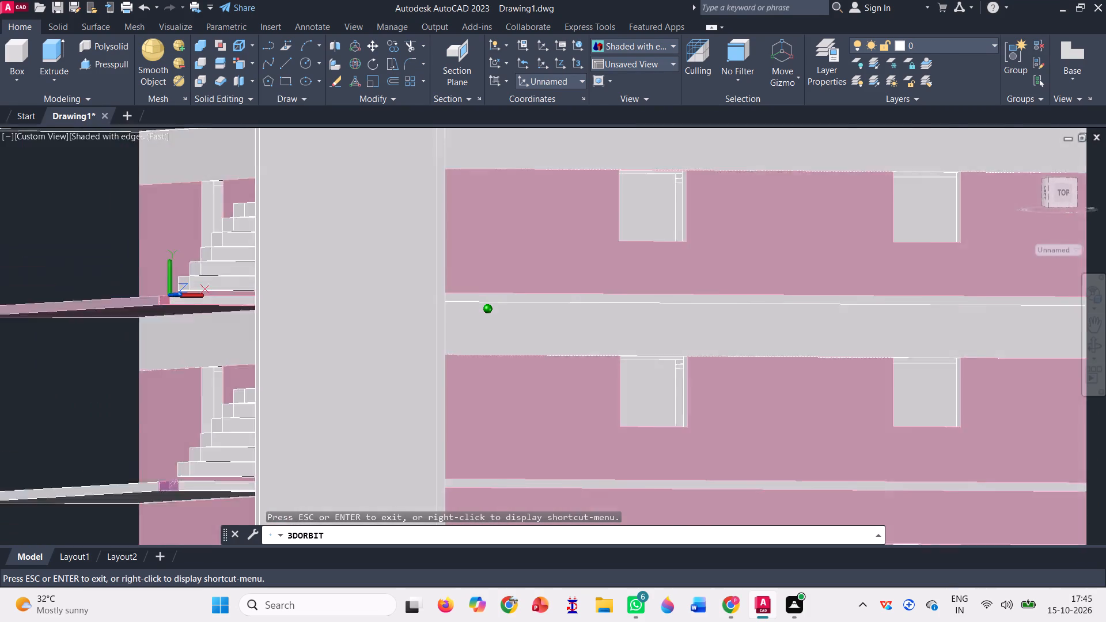
drag(655, 322, 676, 314)
scroll(669, 275, down, 10)
scroll(623, 252, down, 4)
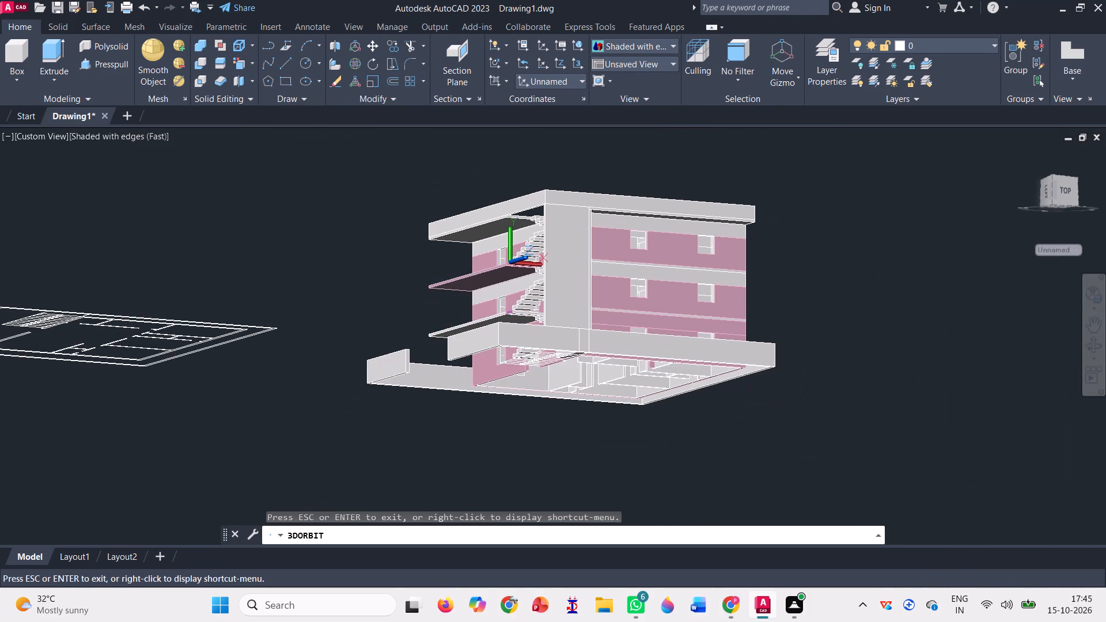
drag(626, 435, 659, 367)
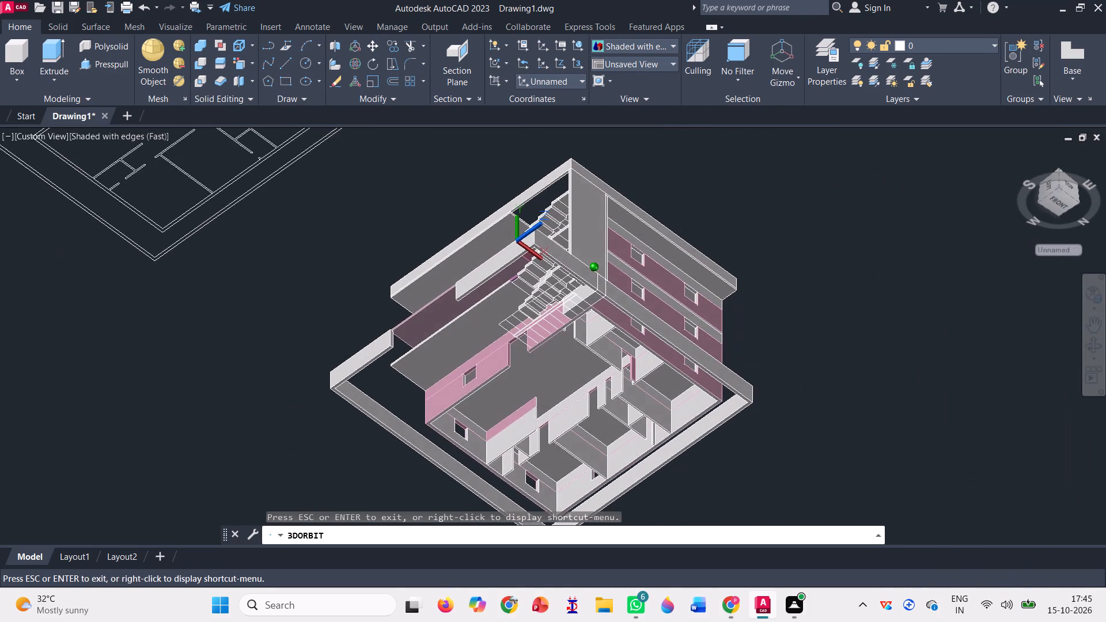
drag(659, 367, 657, 407)
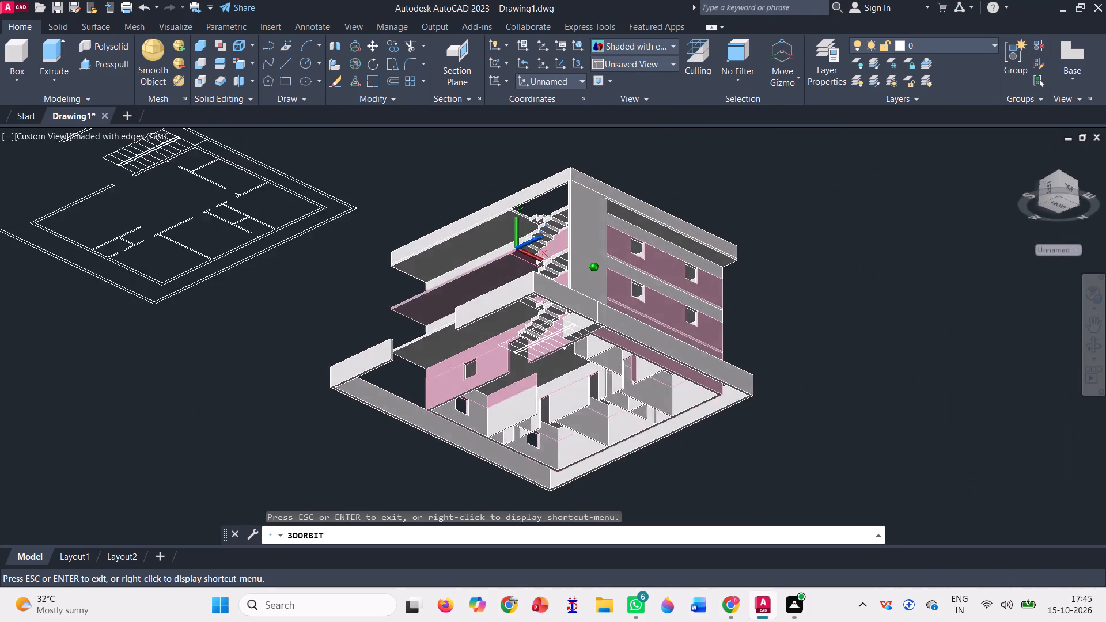
drag(657, 407, 769, 466)
scroll(449, 397, down, 2)
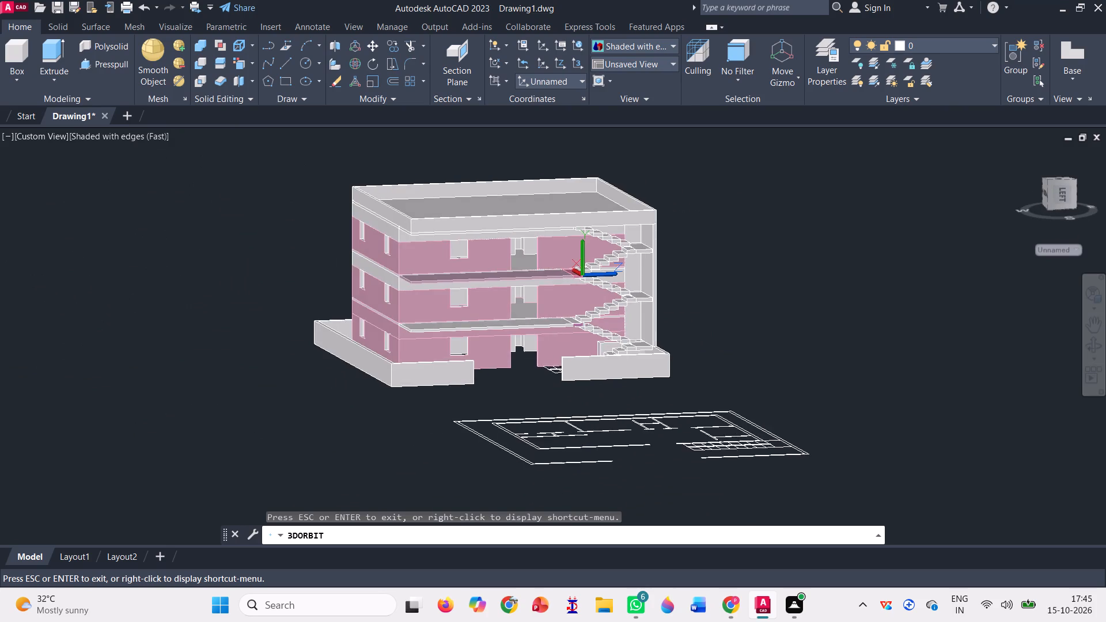
scroll(449, 397, down, 19)
scroll(422, 313, up, 4)
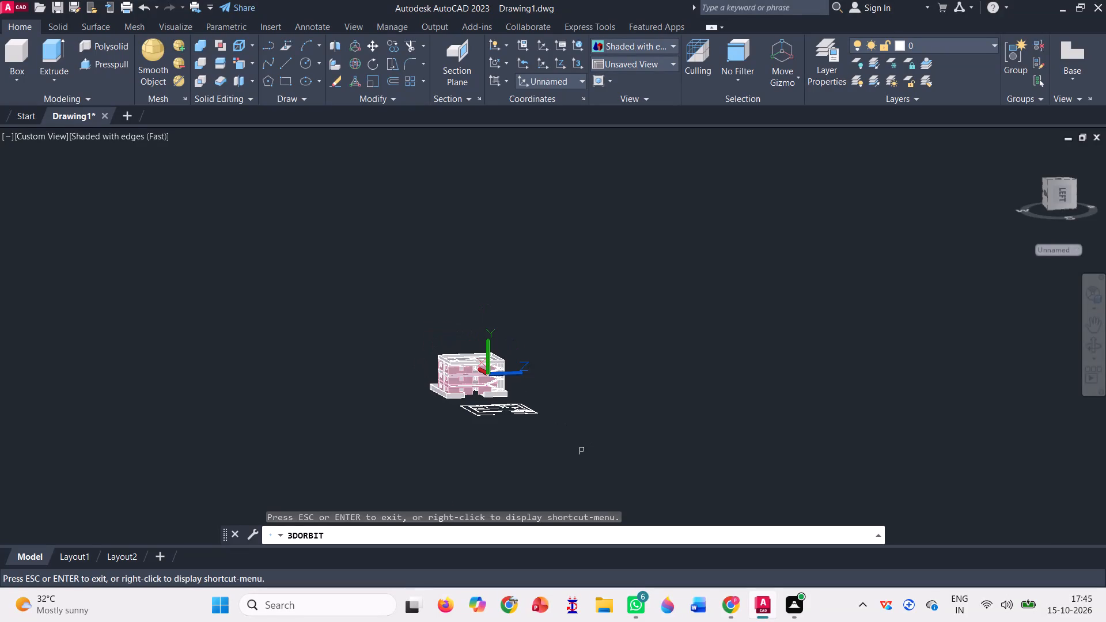
scroll(422, 313, up, 6)
scroll(445, 414, up, 14)
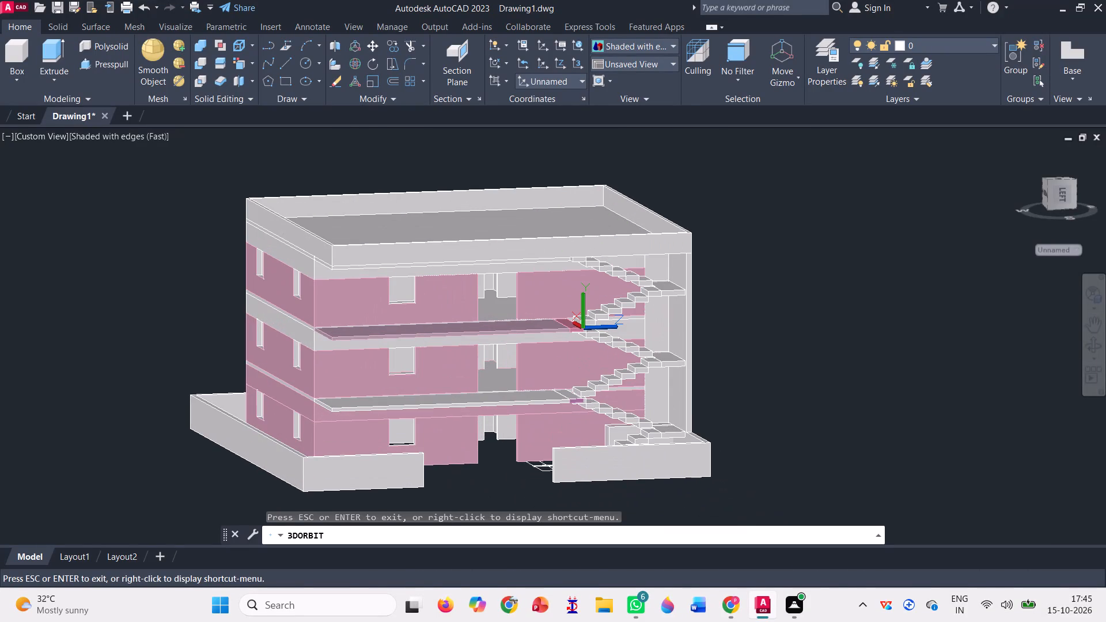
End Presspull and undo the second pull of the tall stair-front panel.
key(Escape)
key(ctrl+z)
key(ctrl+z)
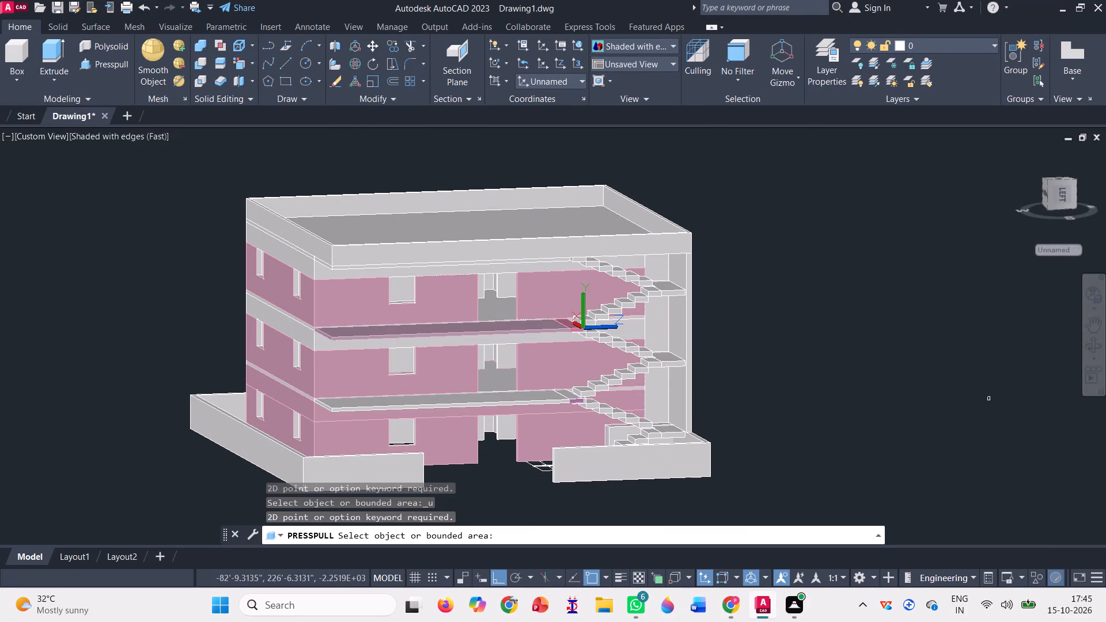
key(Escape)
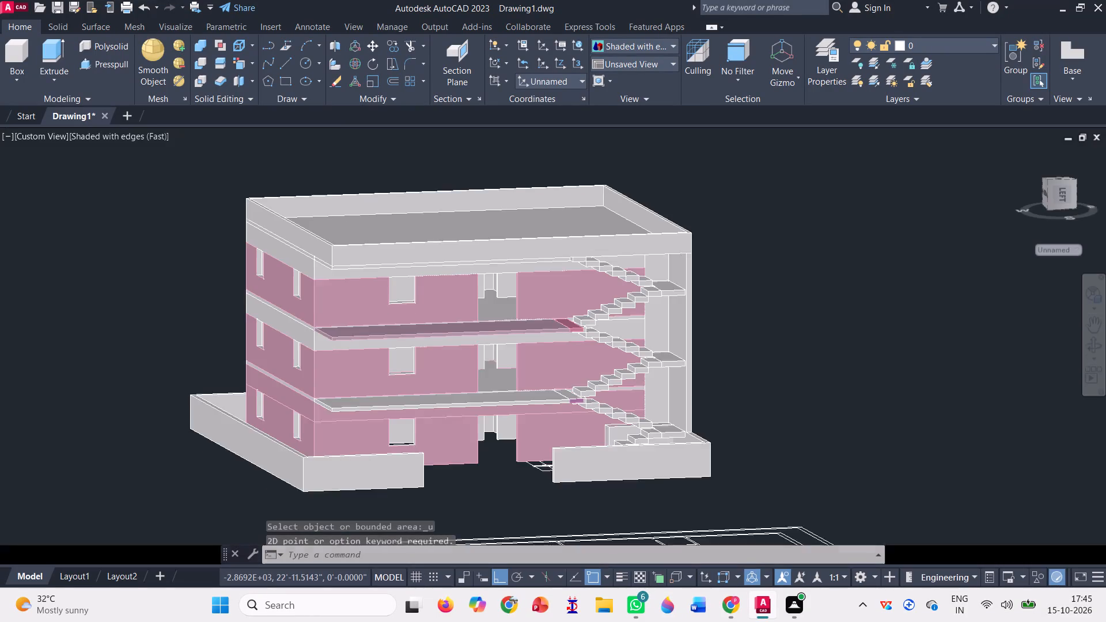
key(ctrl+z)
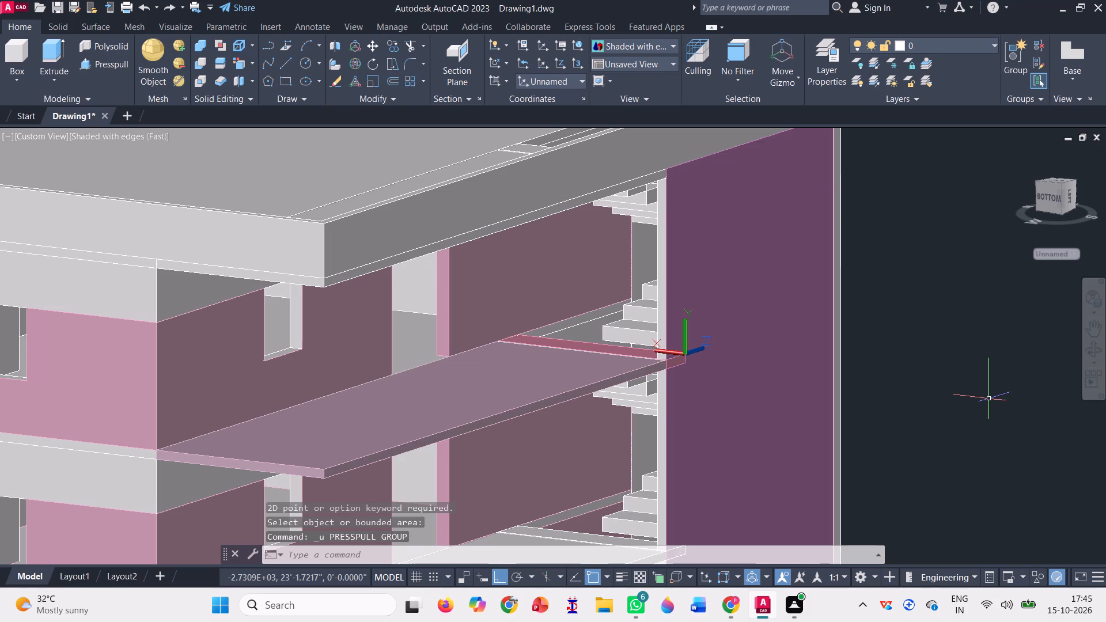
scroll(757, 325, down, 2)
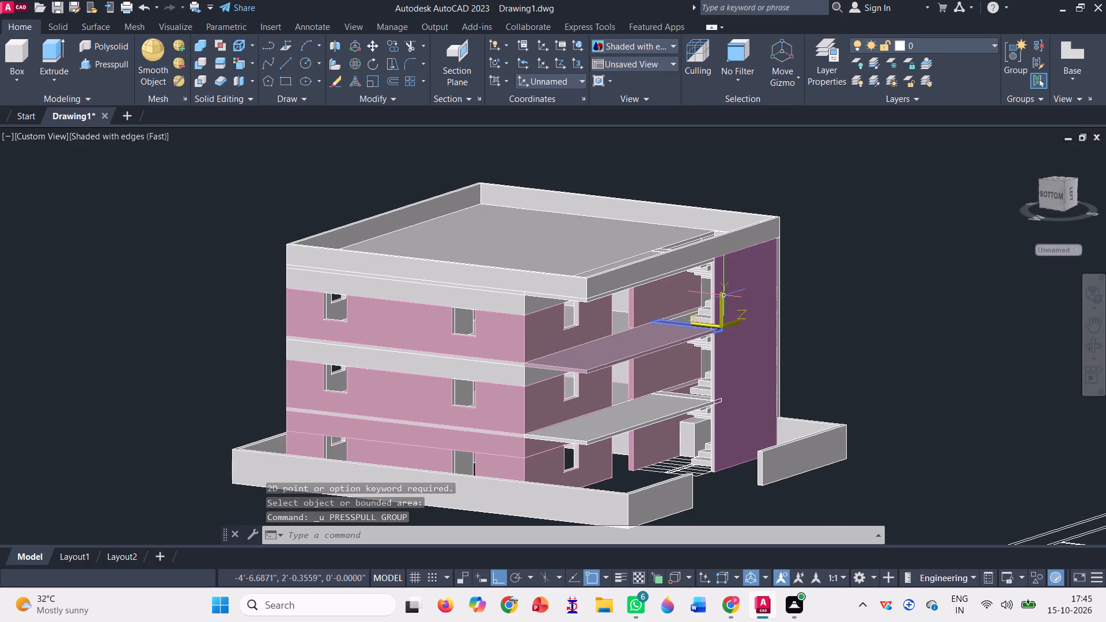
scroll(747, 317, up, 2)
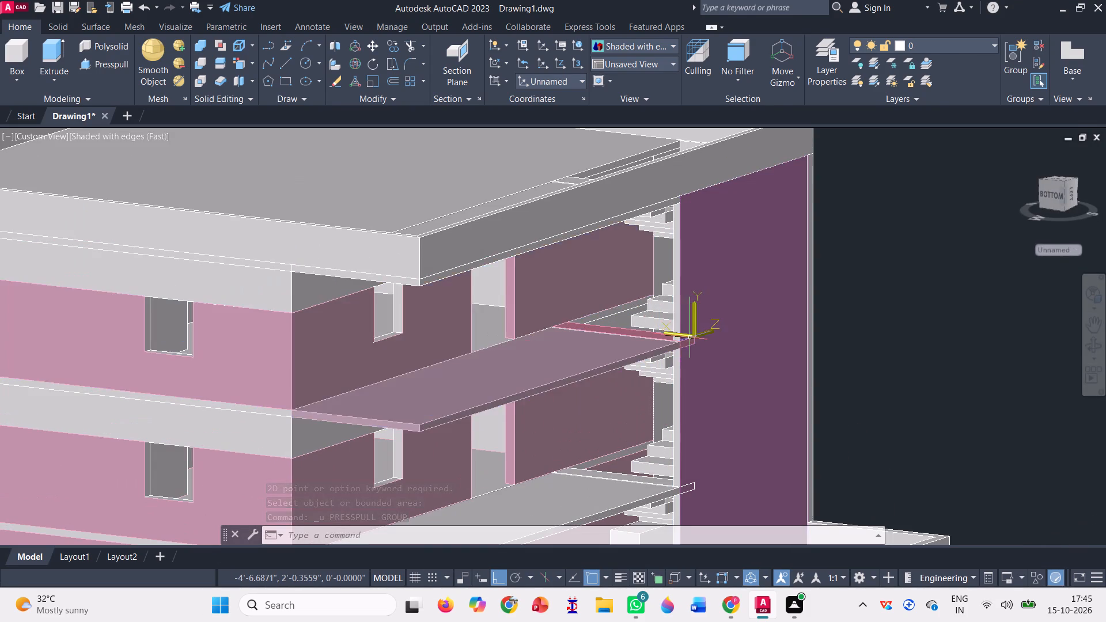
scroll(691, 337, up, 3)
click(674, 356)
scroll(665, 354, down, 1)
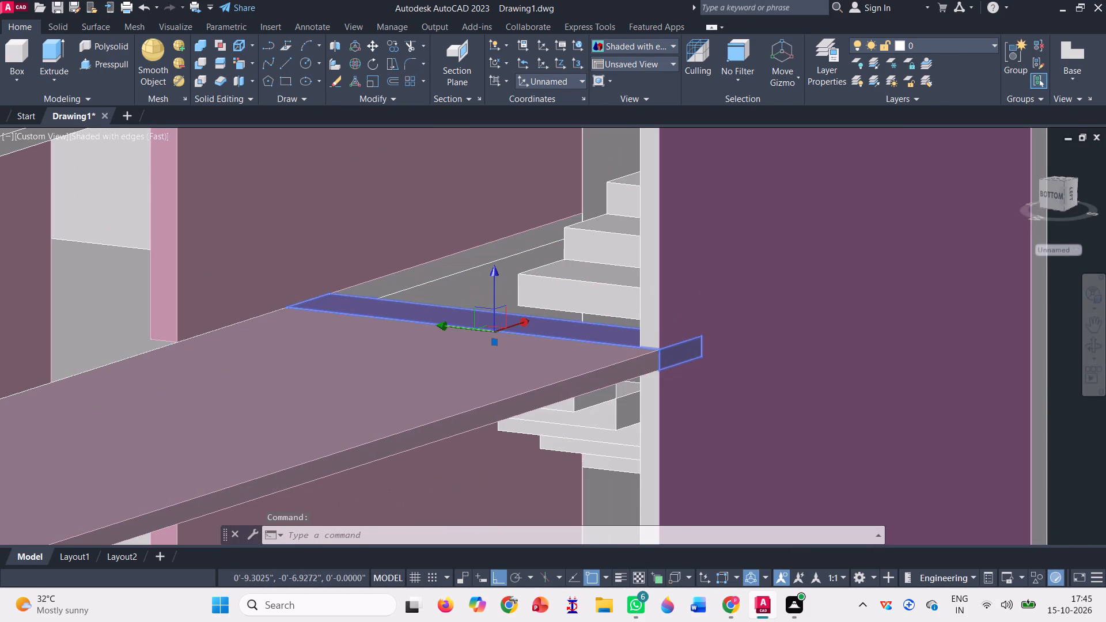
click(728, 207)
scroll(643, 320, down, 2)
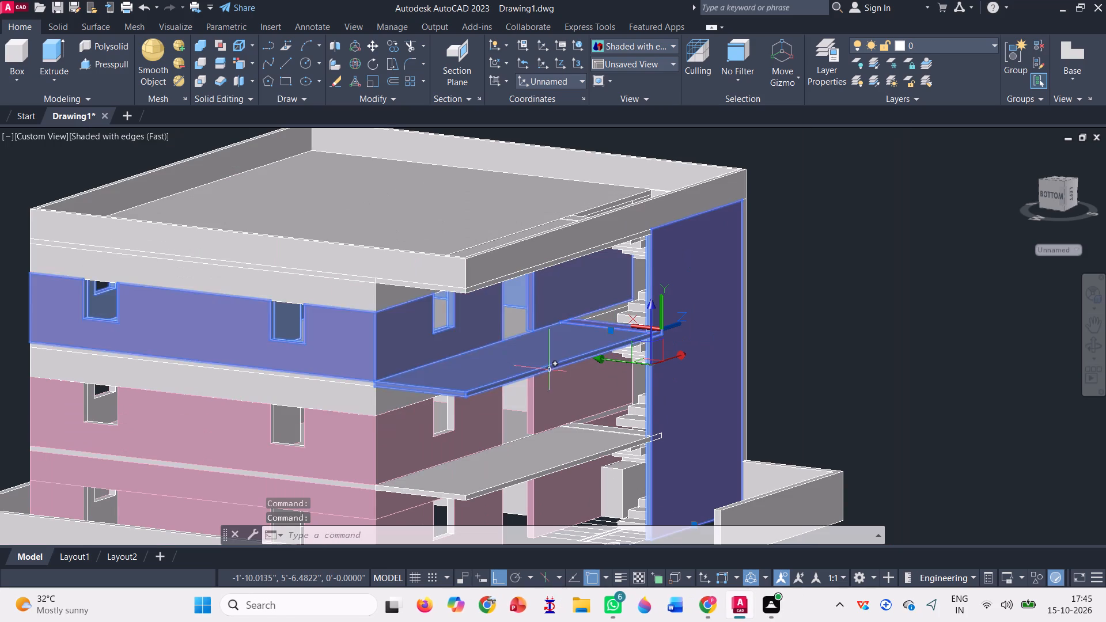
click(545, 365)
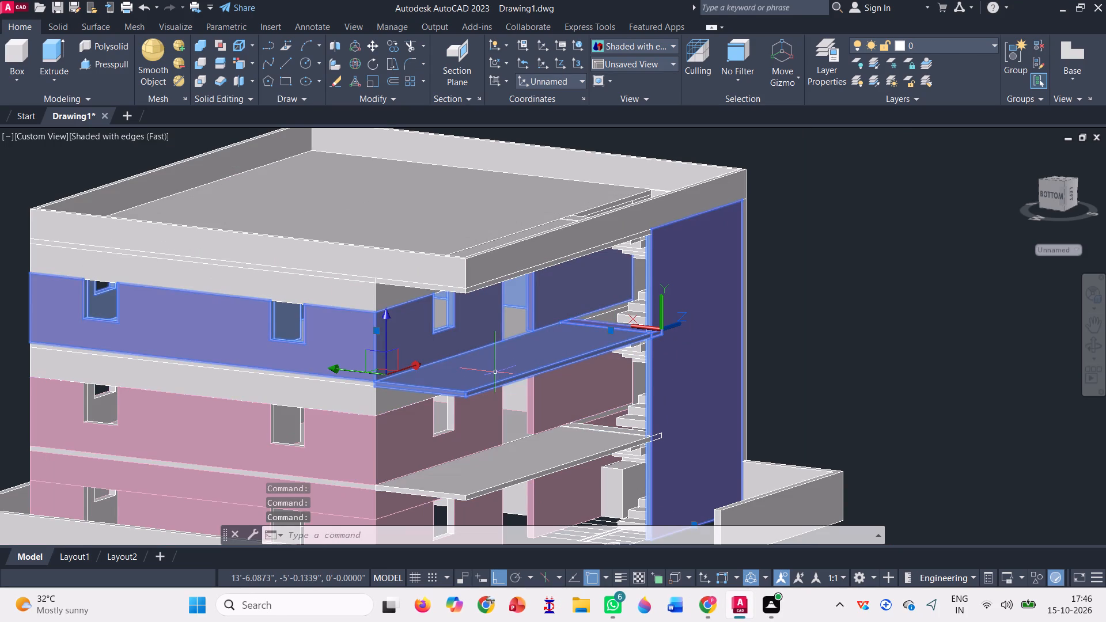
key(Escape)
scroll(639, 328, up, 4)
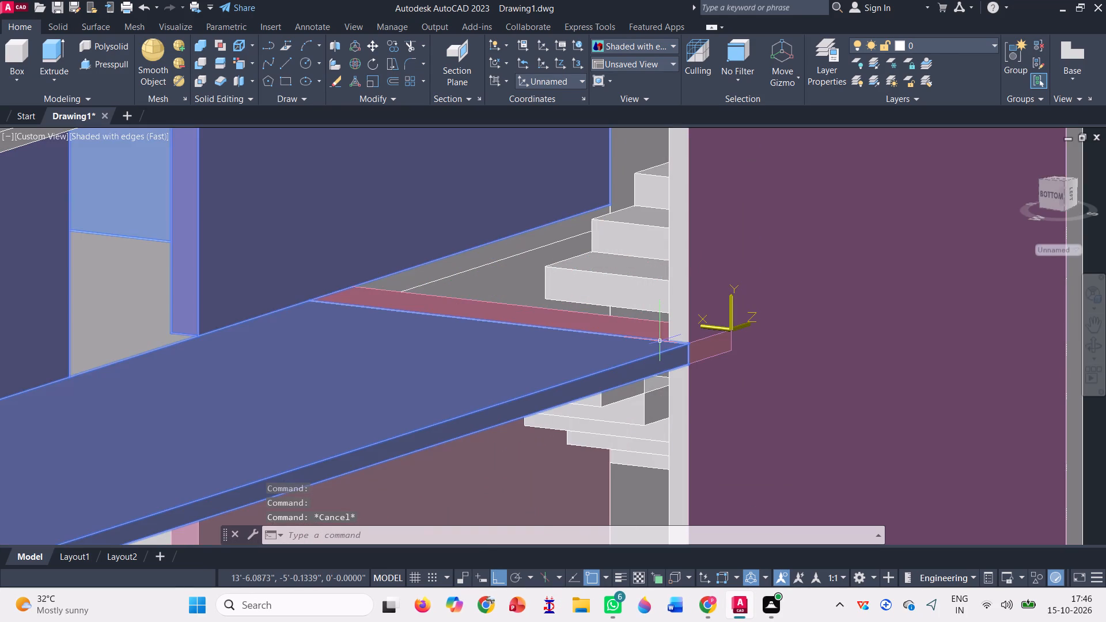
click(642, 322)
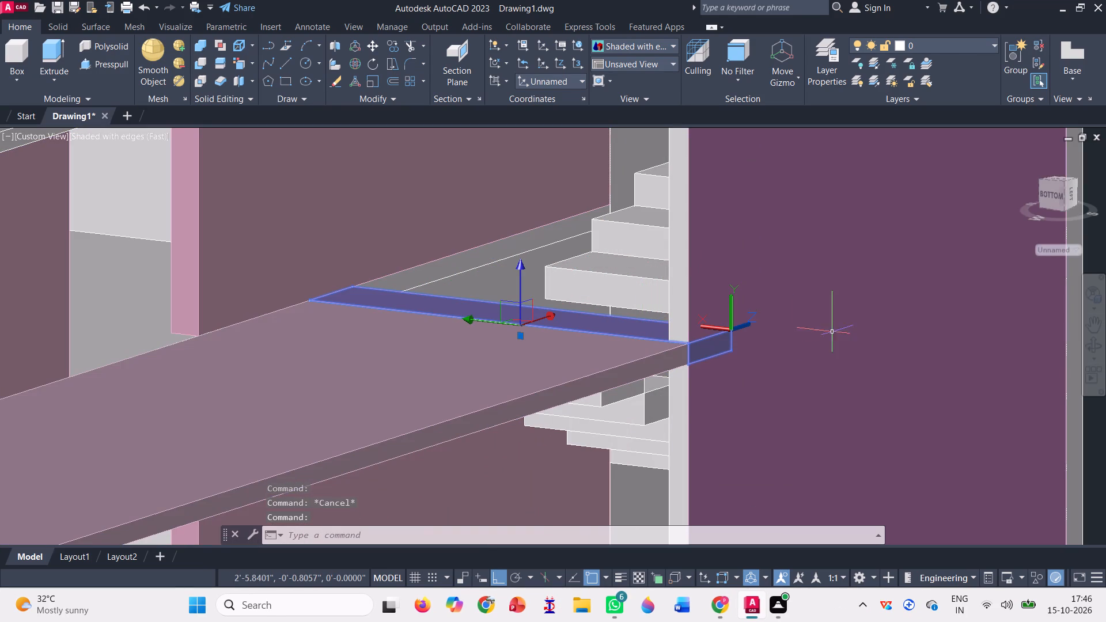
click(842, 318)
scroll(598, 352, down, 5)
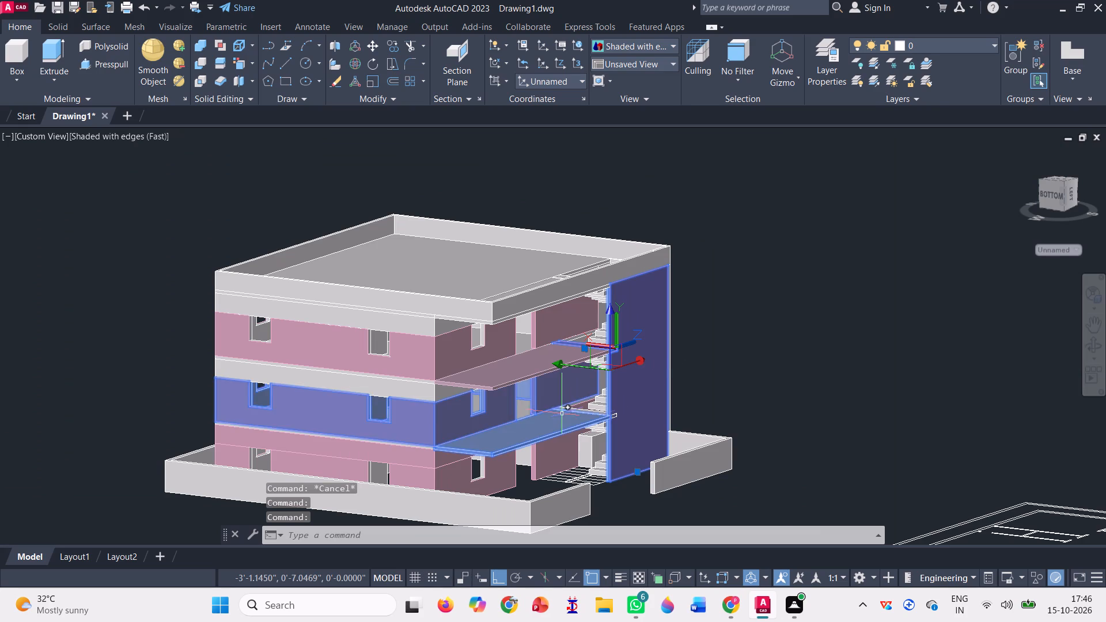
Color the front face and narrow side face of the tall stair-front panel DIC 48 from the DIC color book.
click(241, 60)
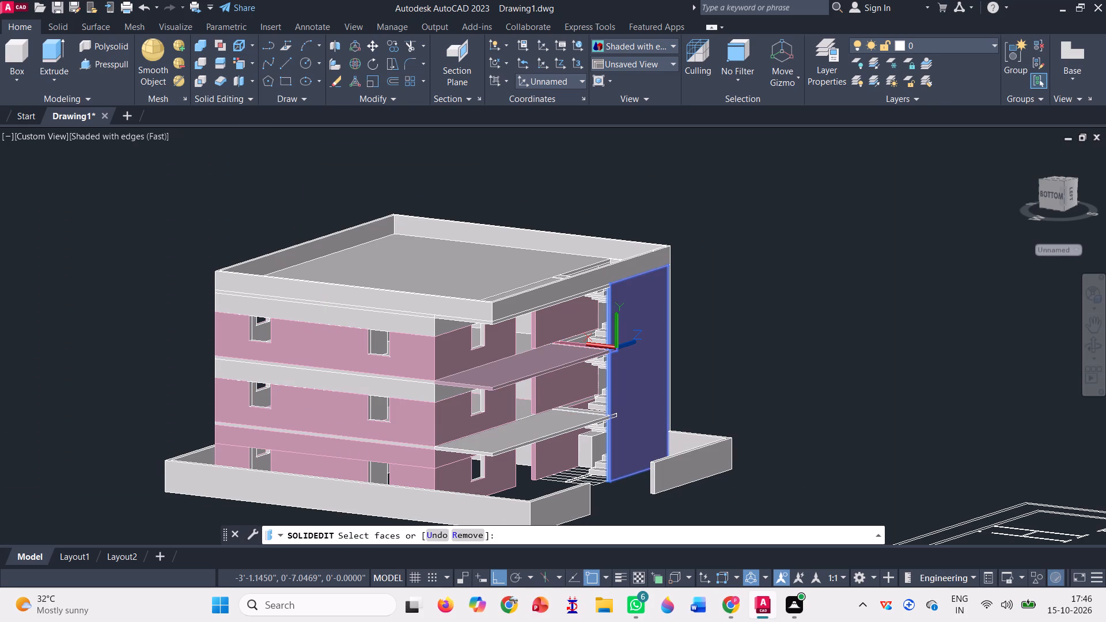
click(656, 317)
scroll(613, 328, up, 6)
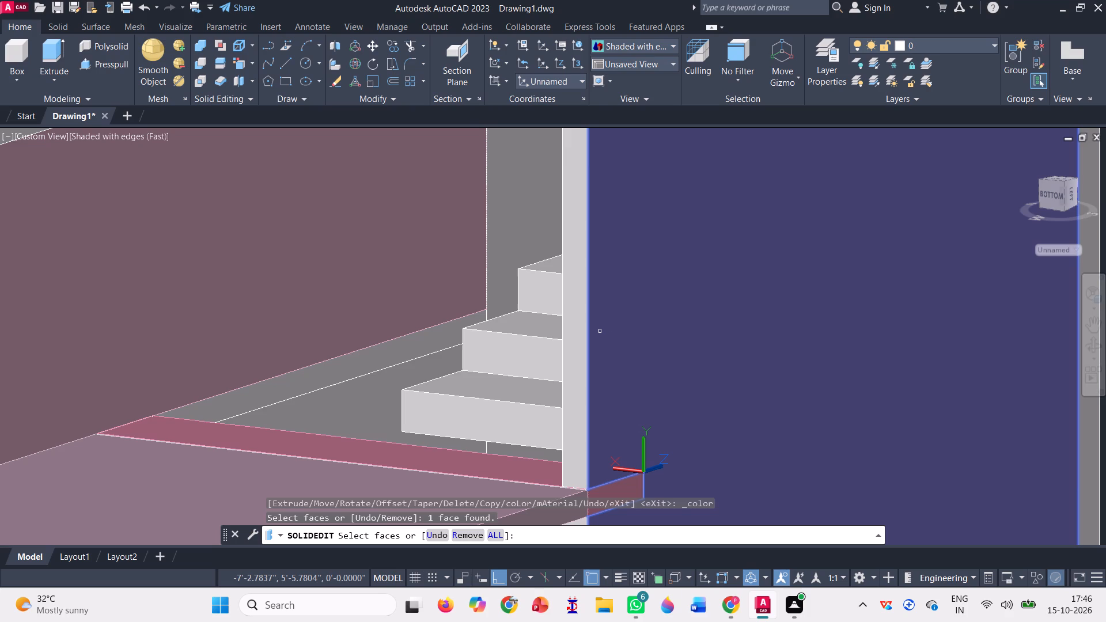
click(573, 311)
scroll(575, 328, down, 3)
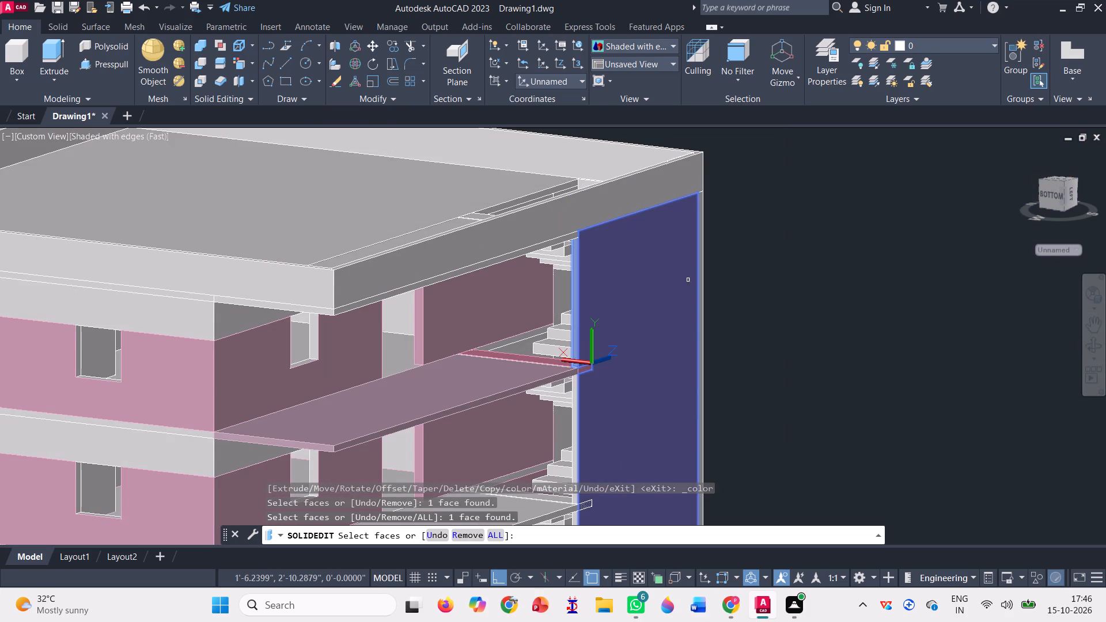
scroll(688, 279, down, 1)
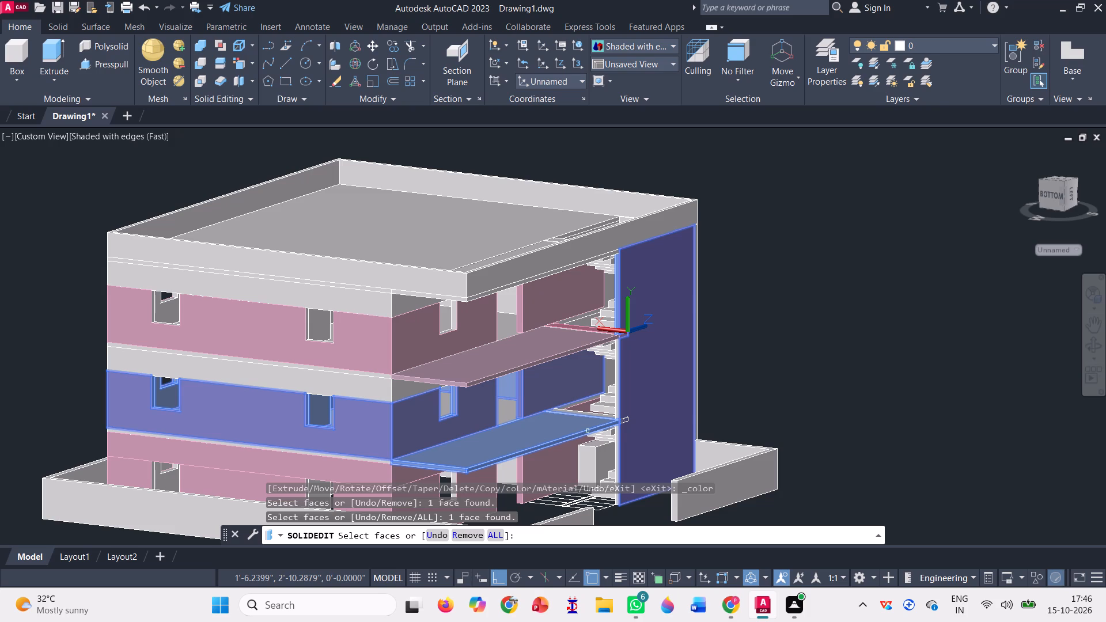
scroll(608, 404, up, 3)
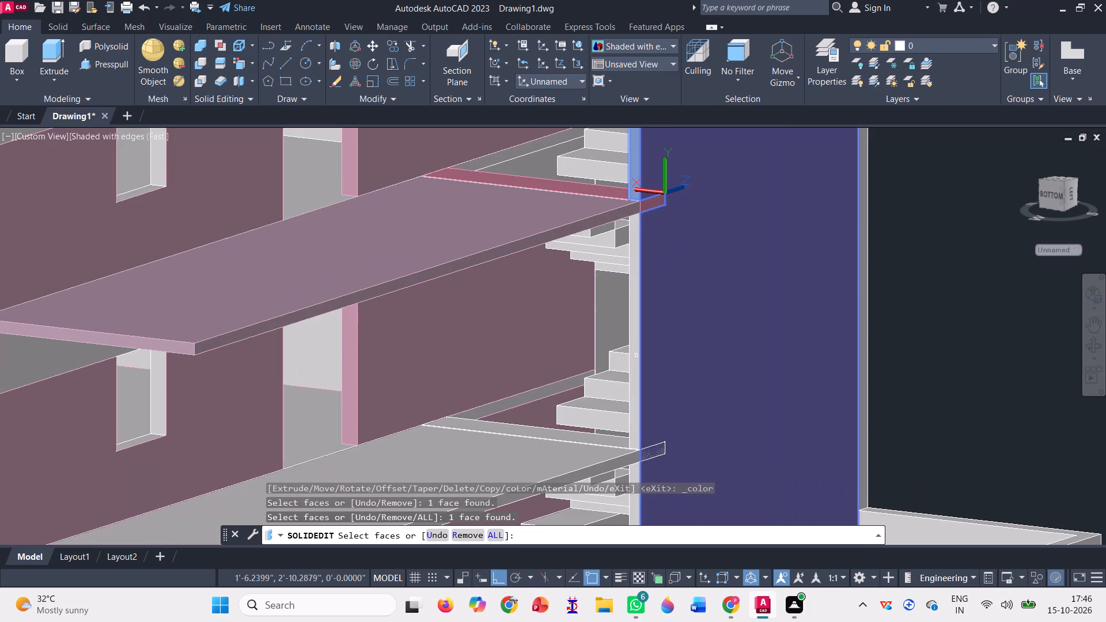
scroll(636, 355, up, 3)
click(636, 354)
scroll(620, 331, down, 3)
scroll(579, 249, down, 1)
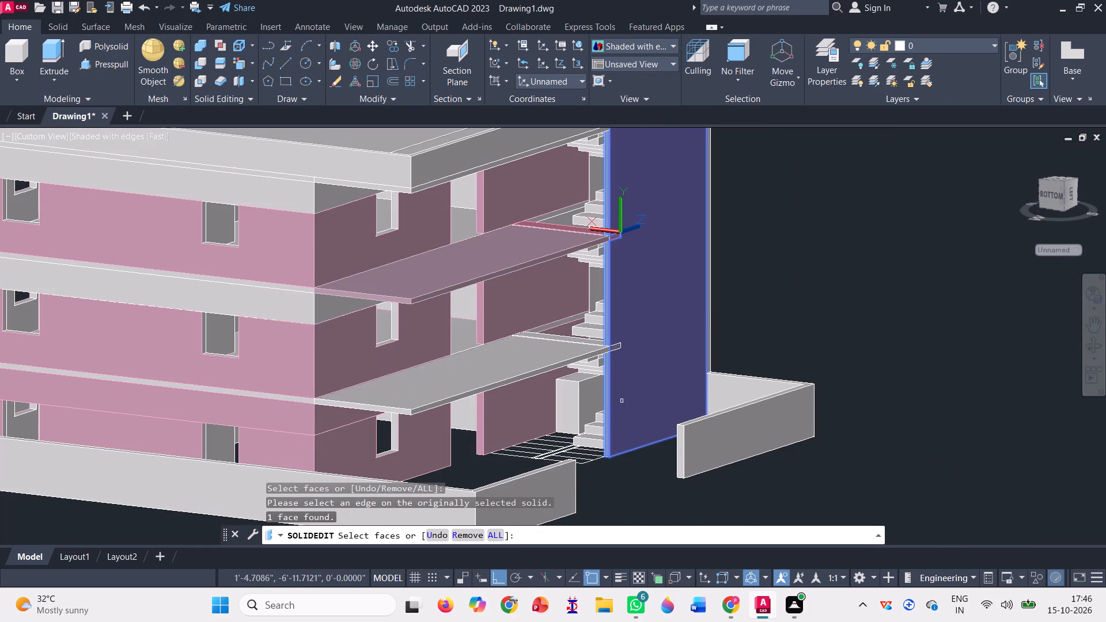
scroll(554, 388, down, 1)
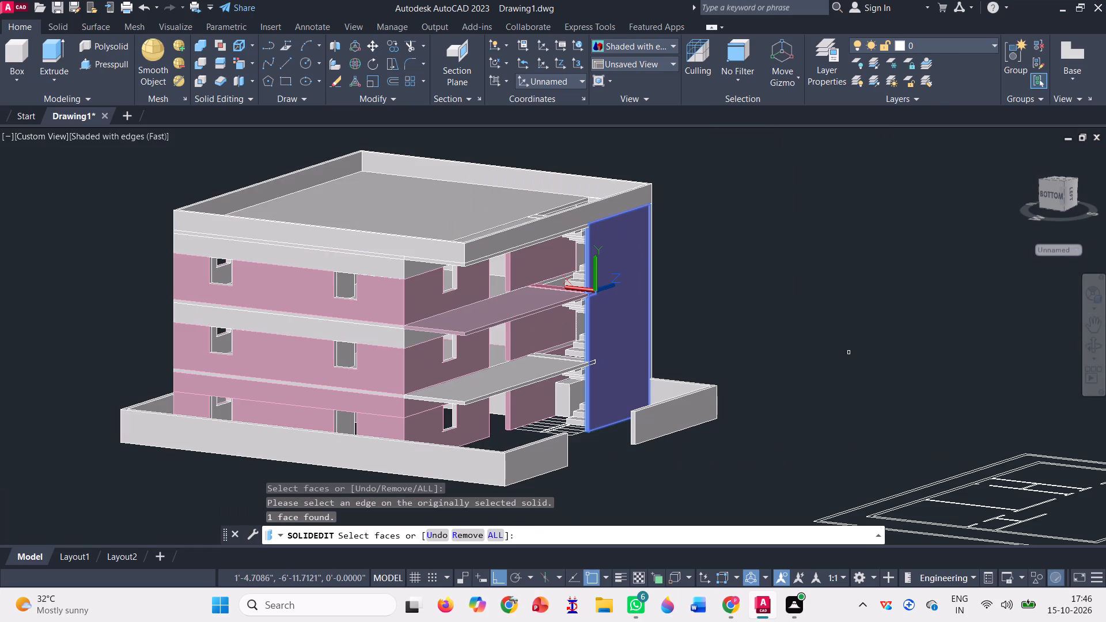
key(space)
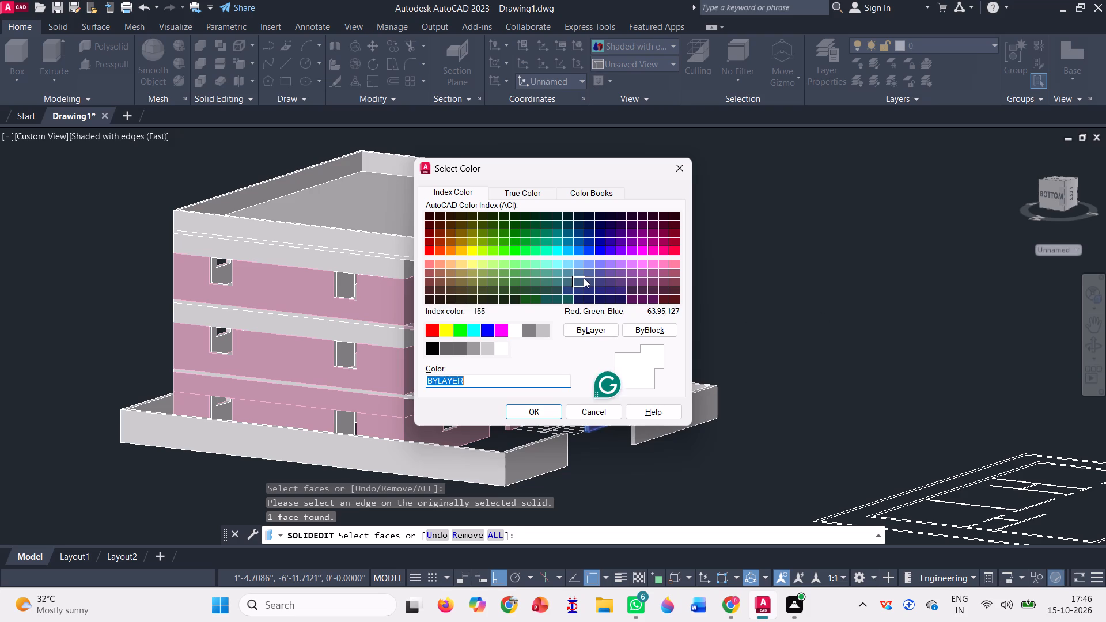
click(599, 191)
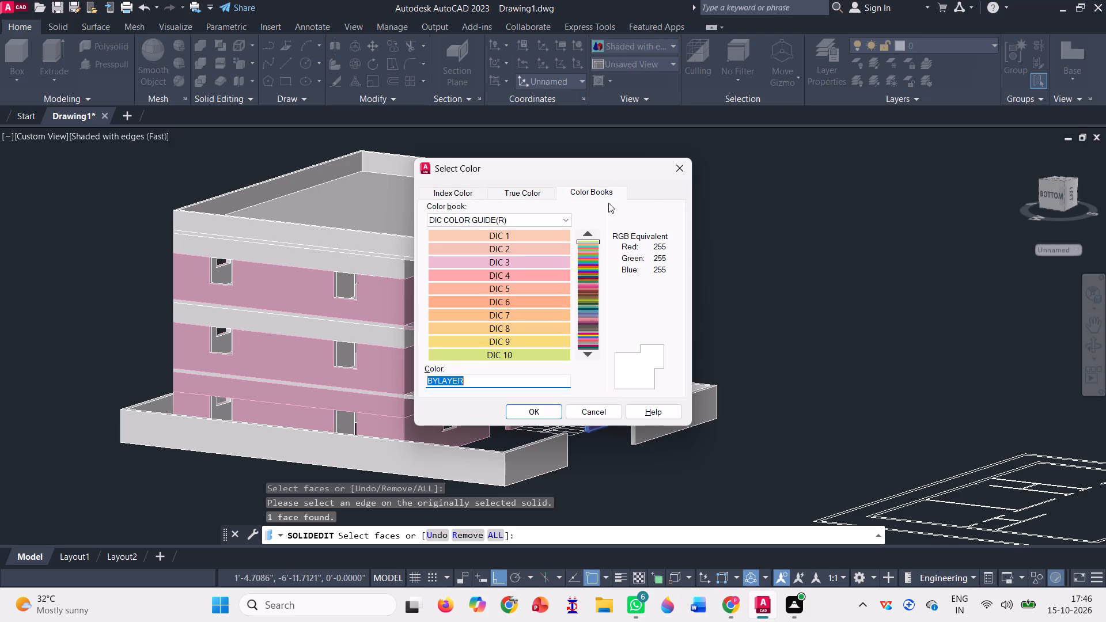
click(591, 355)
click(590, 355)
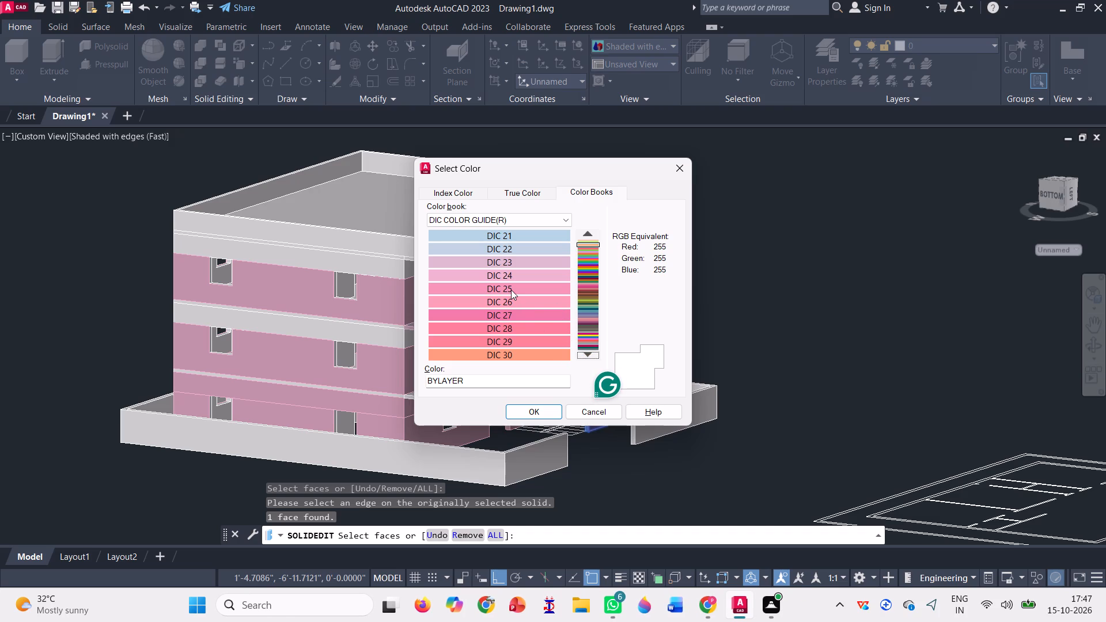
scroll(511, 290, up, 1)
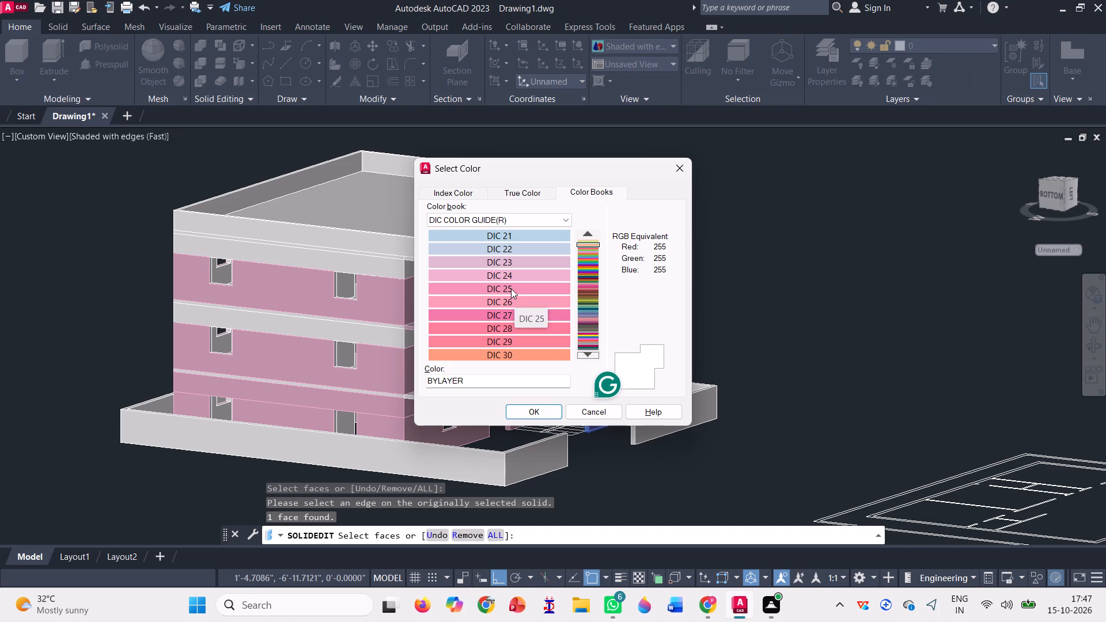
click(511, 289)
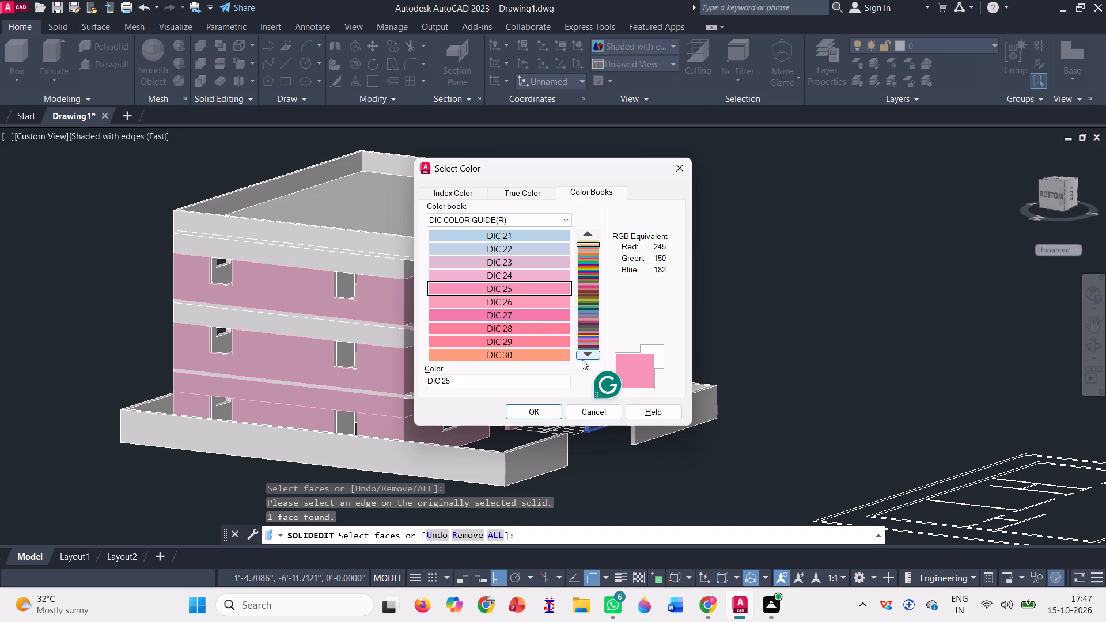
click(582, 358)
click(584, 360)
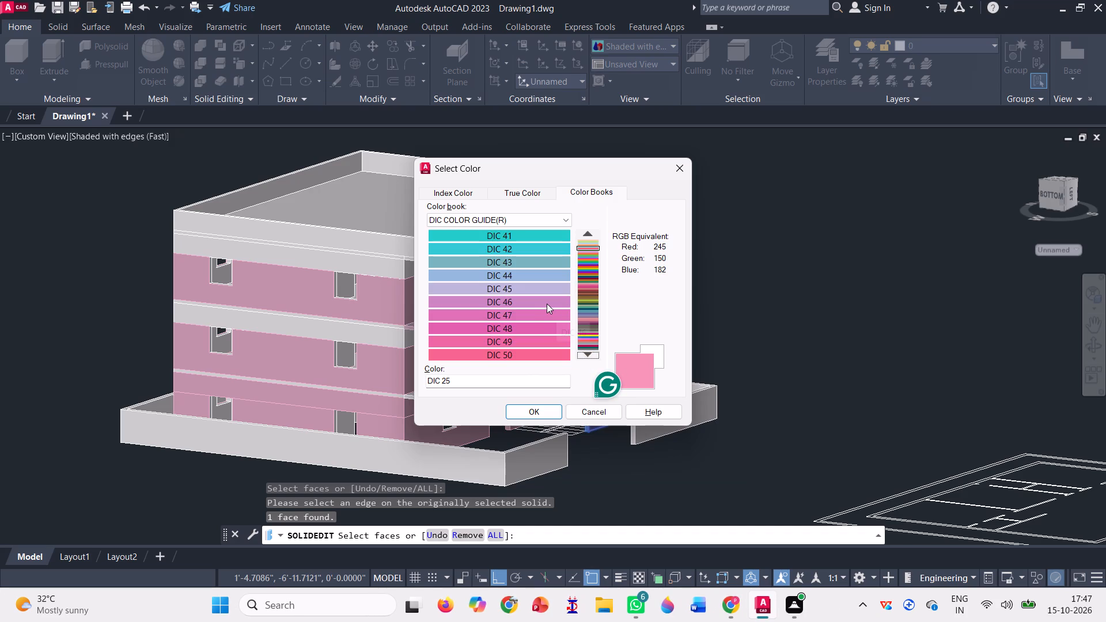
click(541, 316)
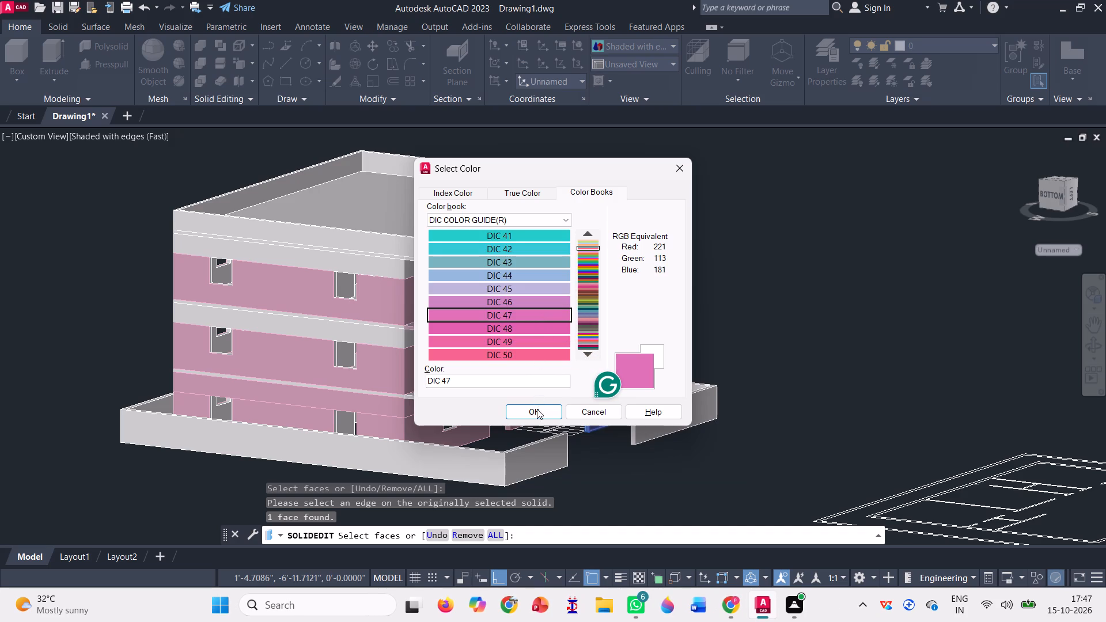
click(536, 329)
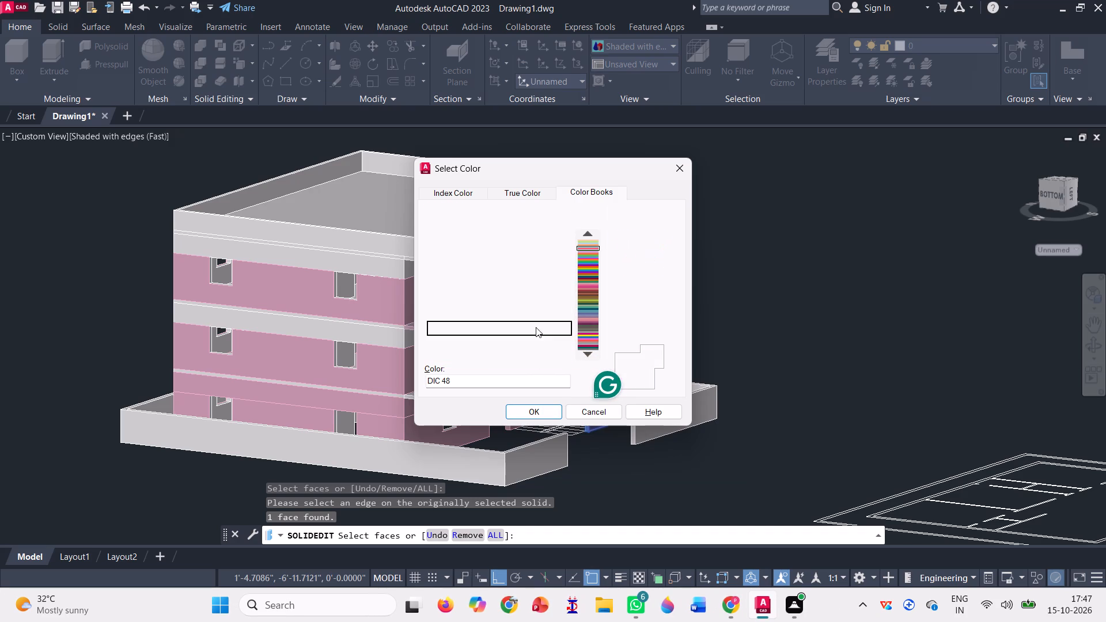
click(537, 409)
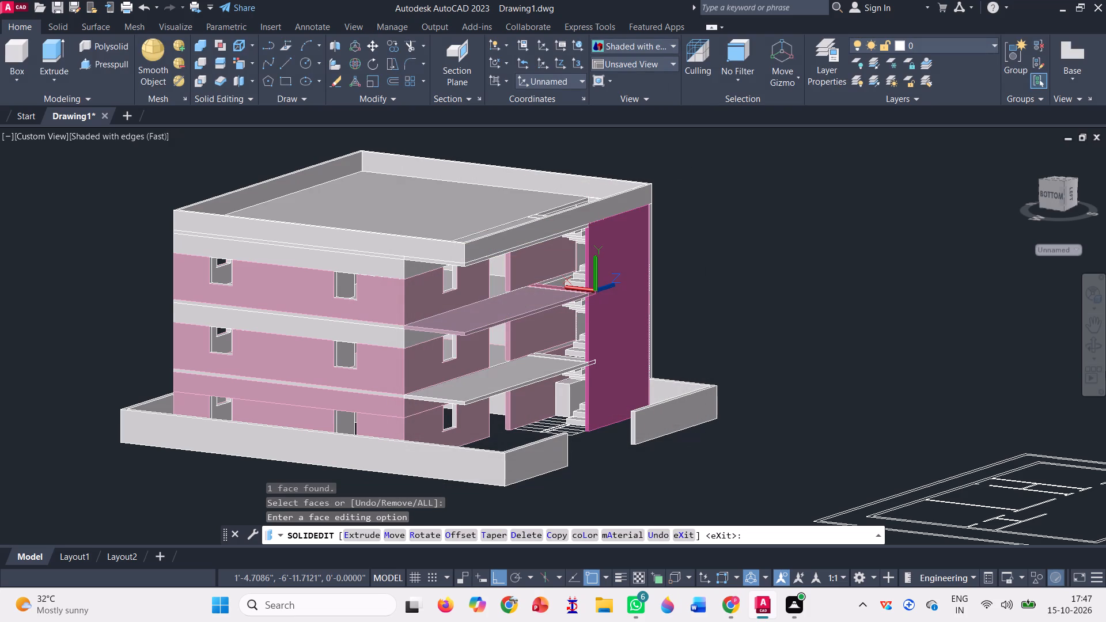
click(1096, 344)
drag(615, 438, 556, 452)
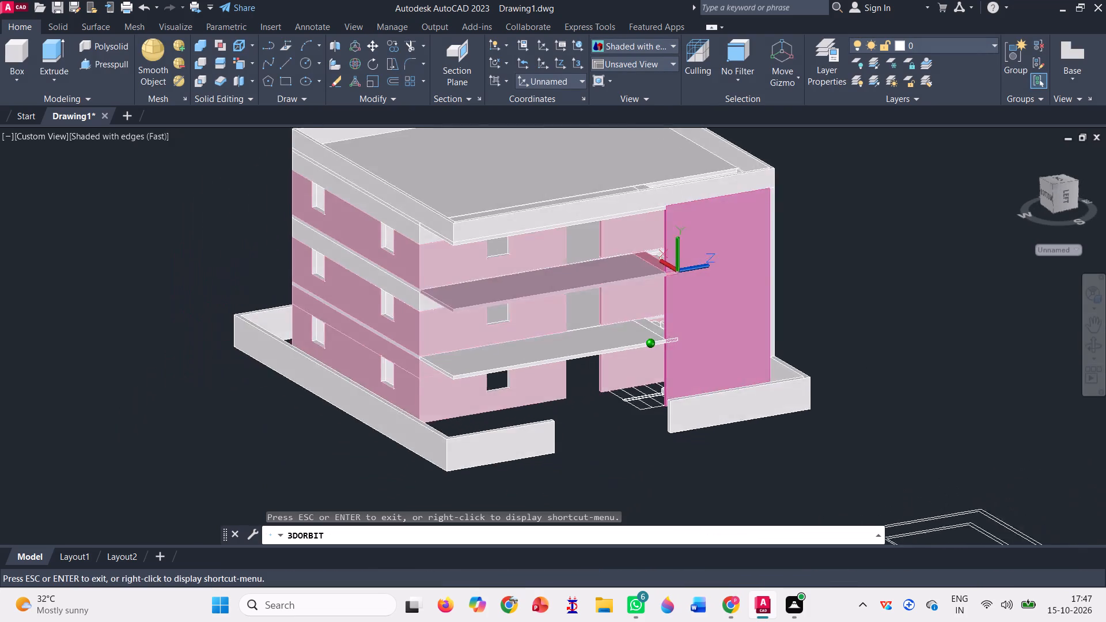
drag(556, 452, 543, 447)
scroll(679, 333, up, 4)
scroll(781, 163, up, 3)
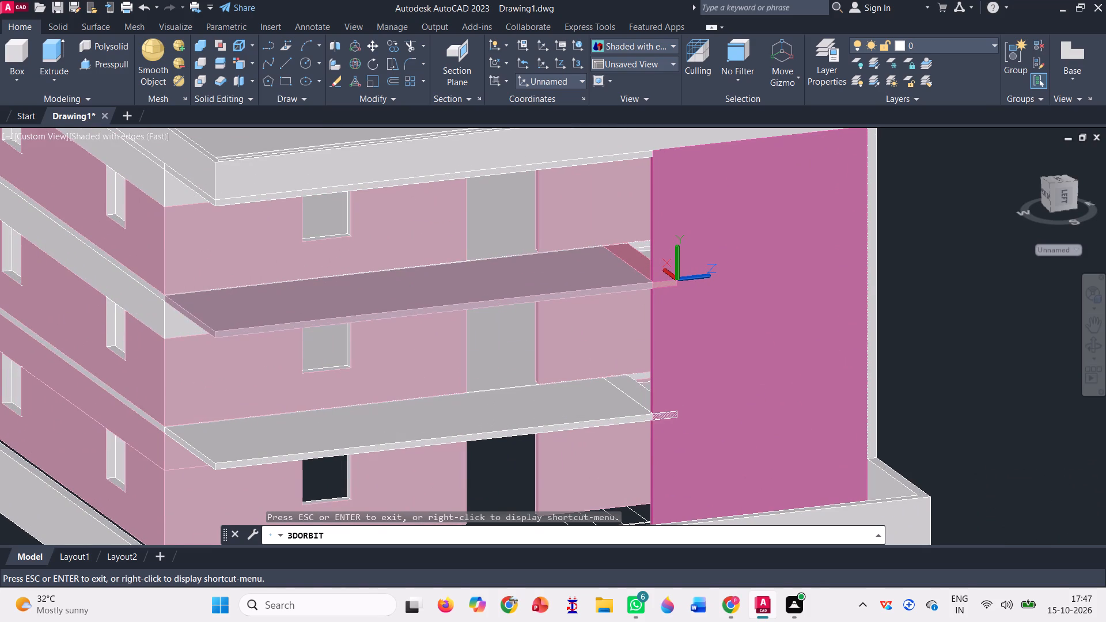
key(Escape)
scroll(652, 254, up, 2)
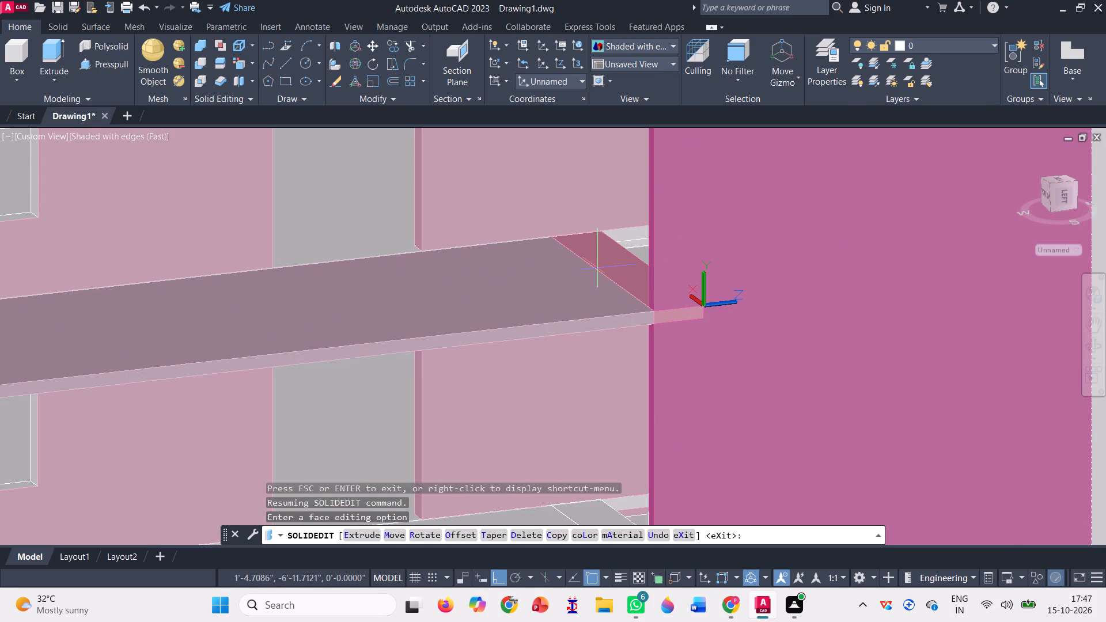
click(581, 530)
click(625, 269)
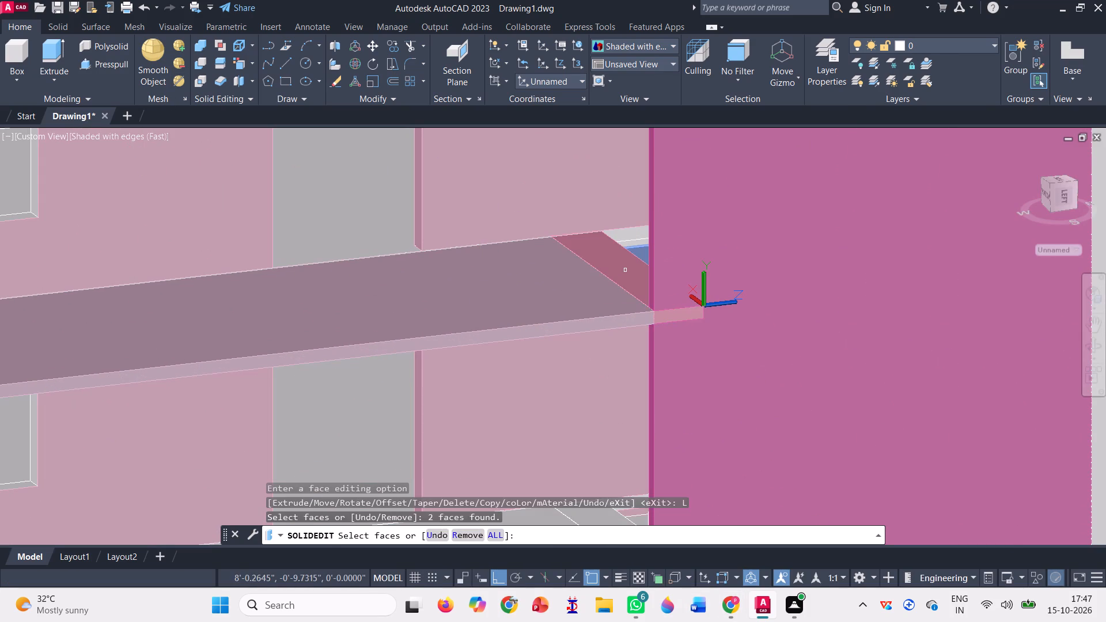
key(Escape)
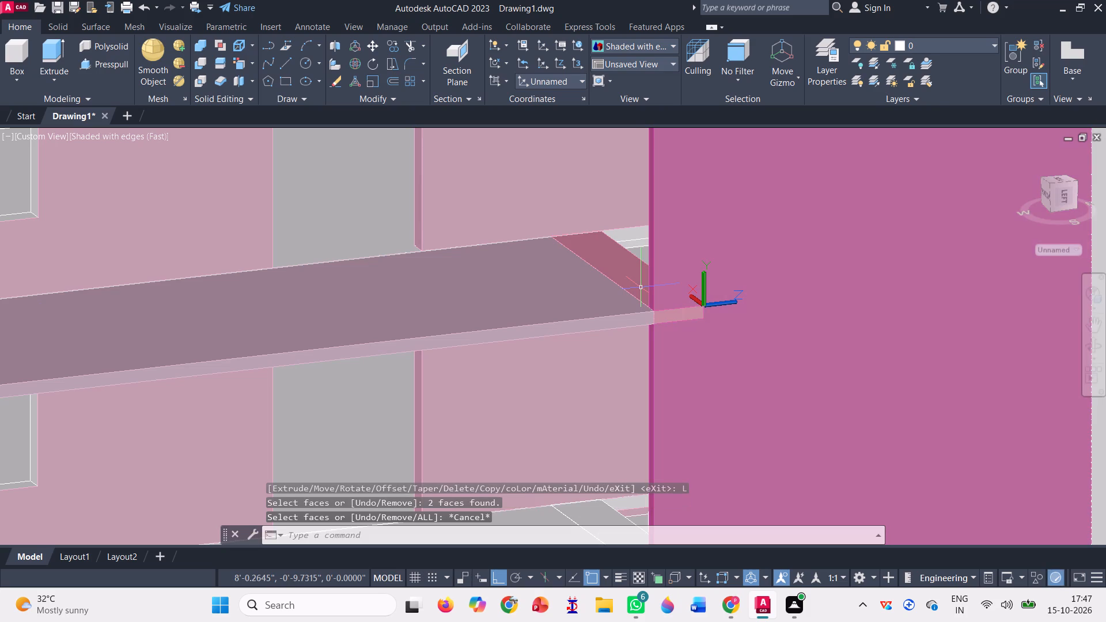
Color the exposed end of the upper landing strip, where it meets the tall stair-front panel, DIC 48.
click(234, 62)
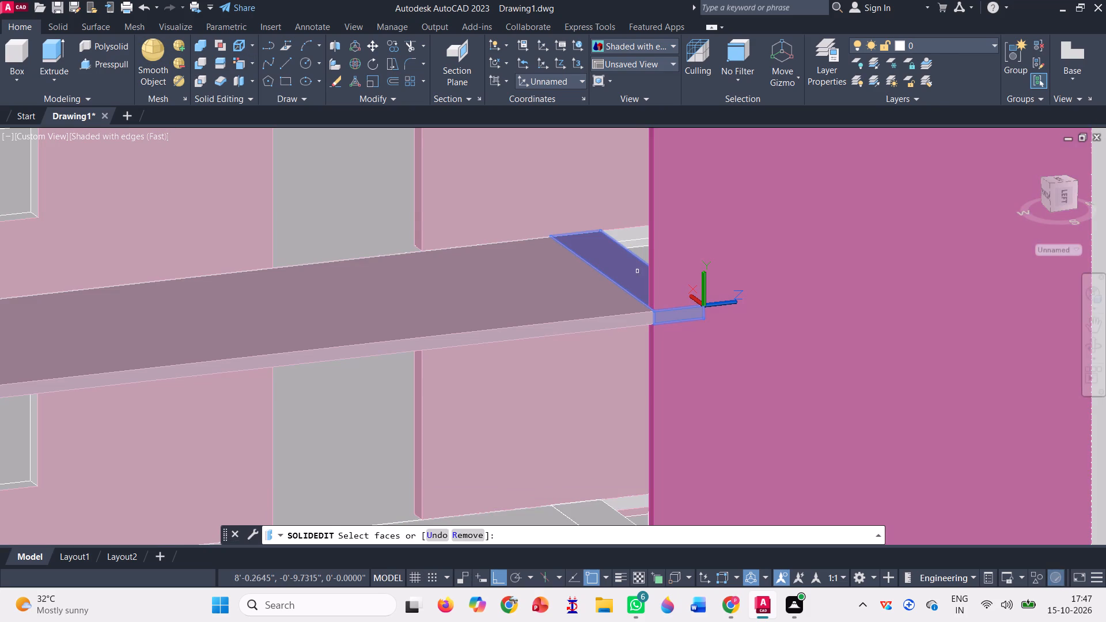
click(638, 275)
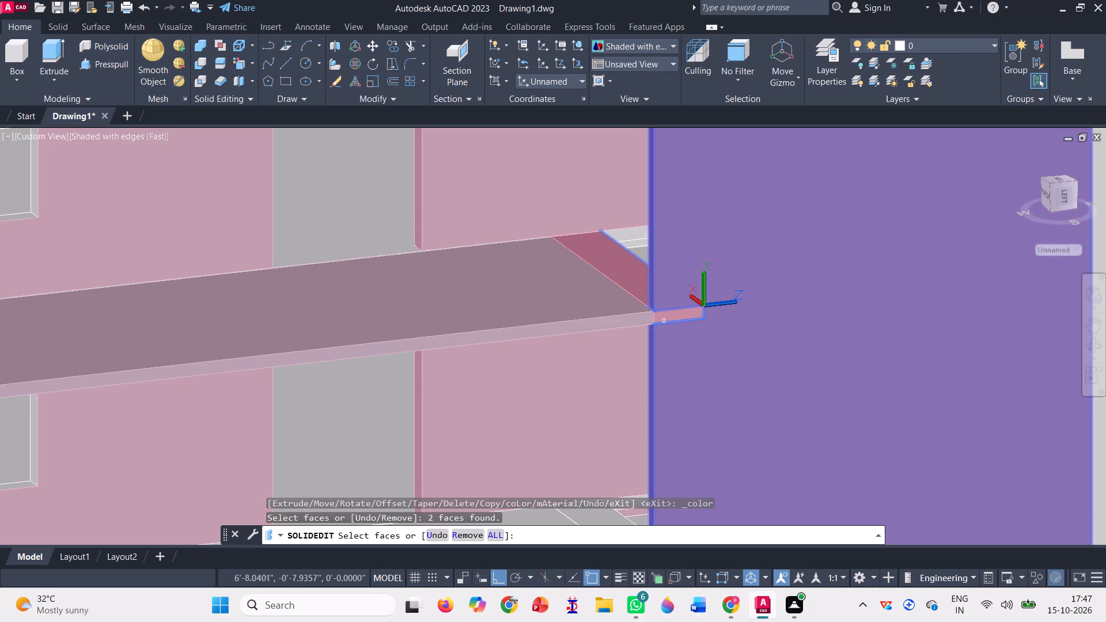
click(664, 317)
click(637, 272)
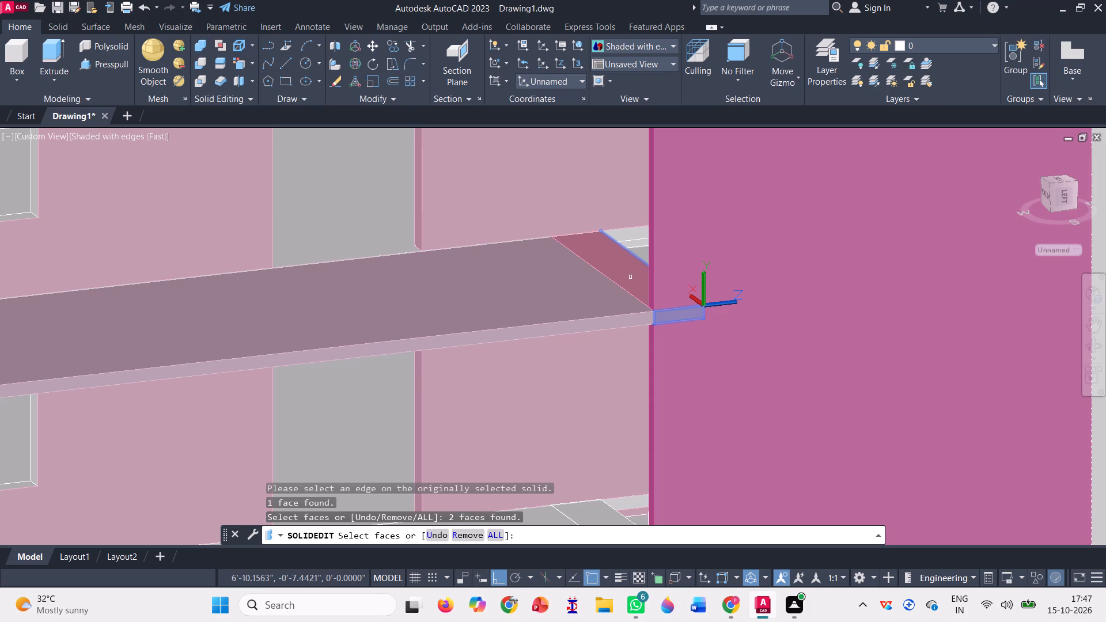
scroll(578, 300, down, 2)
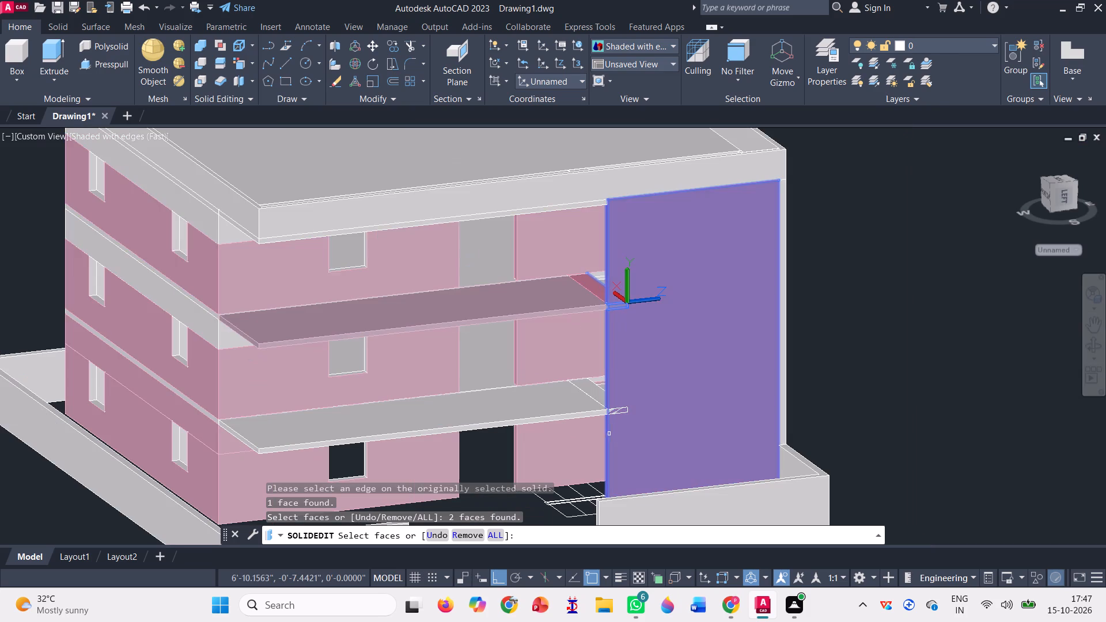
scroll(607, 416, up, 3)
click(632, 400)
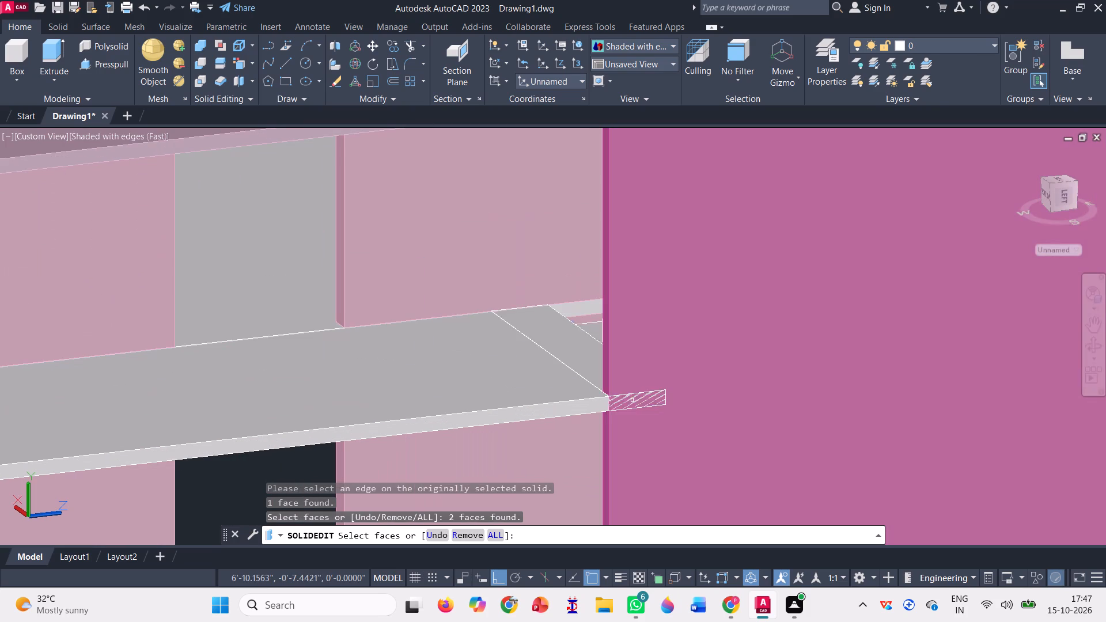
click(588, 372)
scroll(588, 372, down, 1)
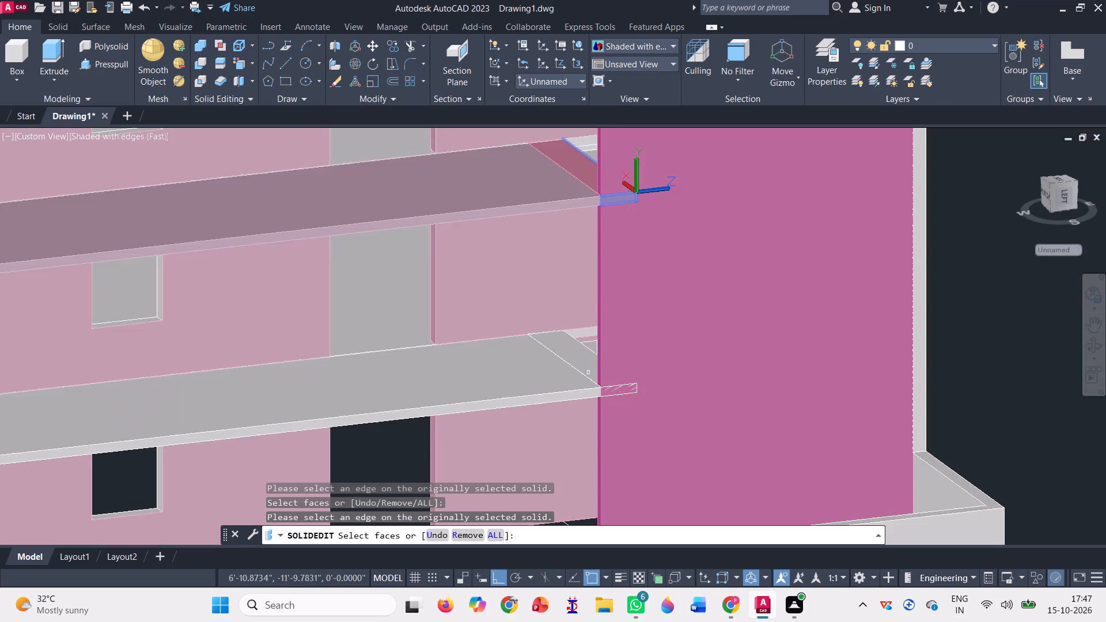
scroll(544, 407, down, 1)
scroll(525, 259, up, 1)
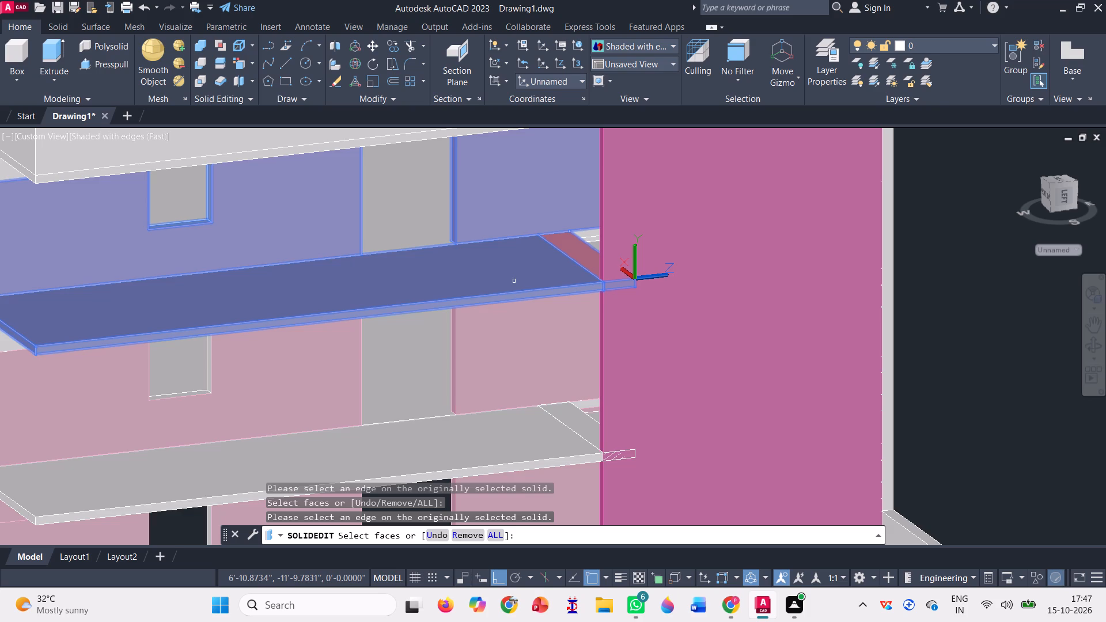
scroll(501, 330, down, 2)
key(space)
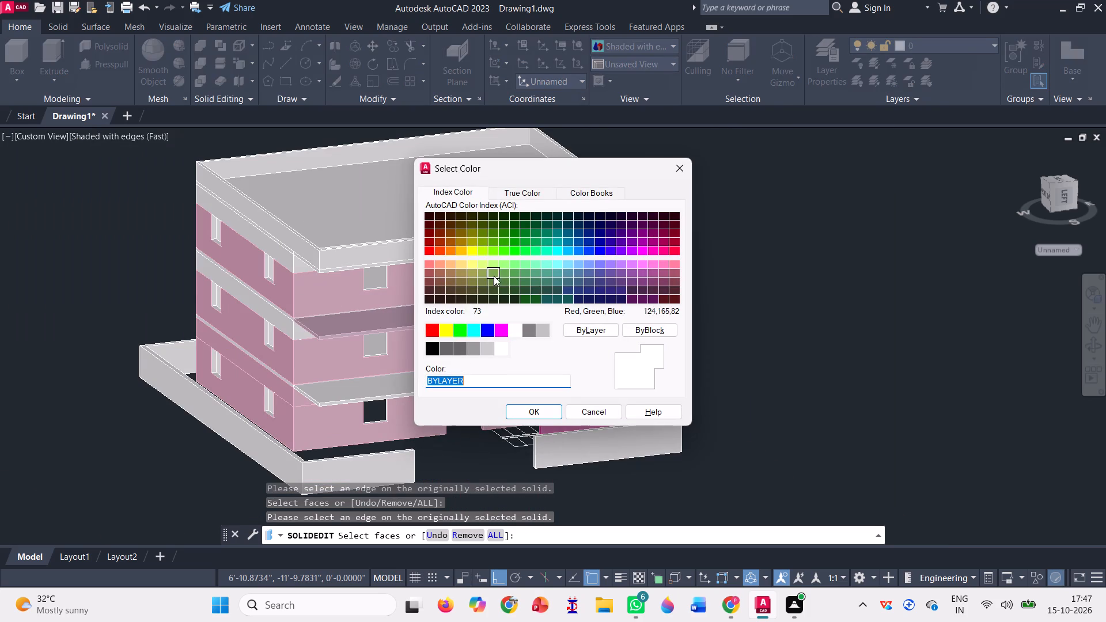
click(583, 199)
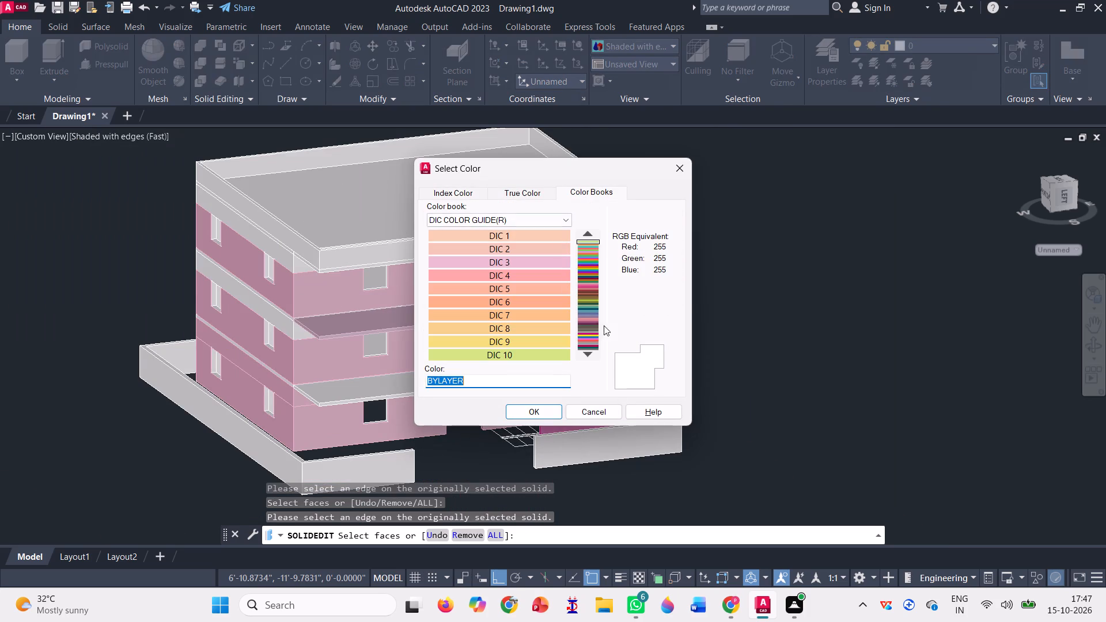
double_click(587, 351)
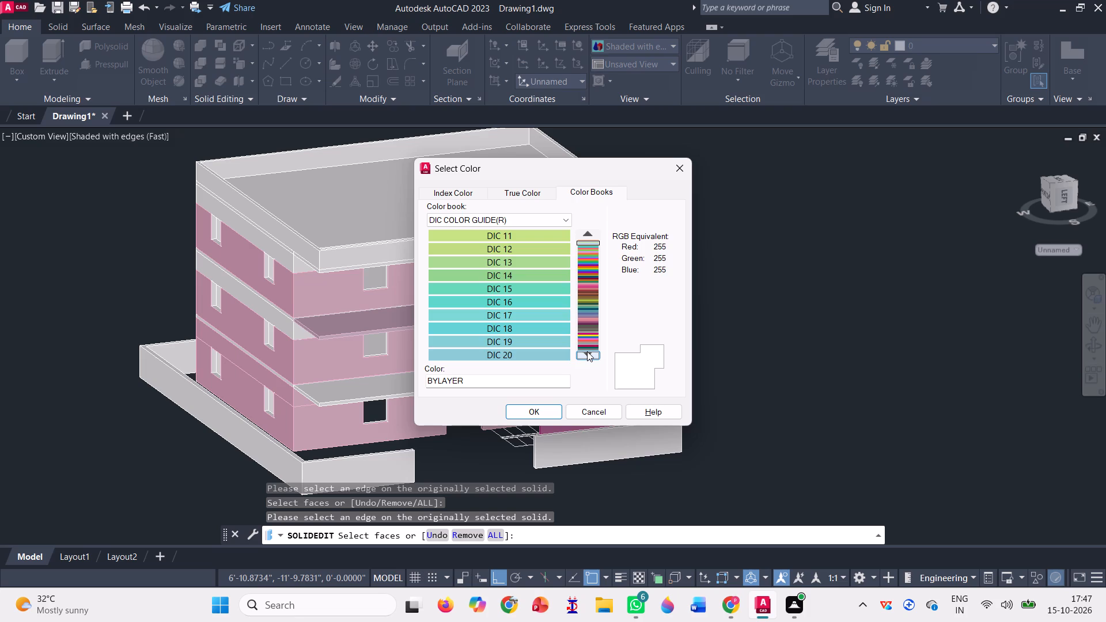
click(587, 351)
click(587, 351)
click(587, 351)
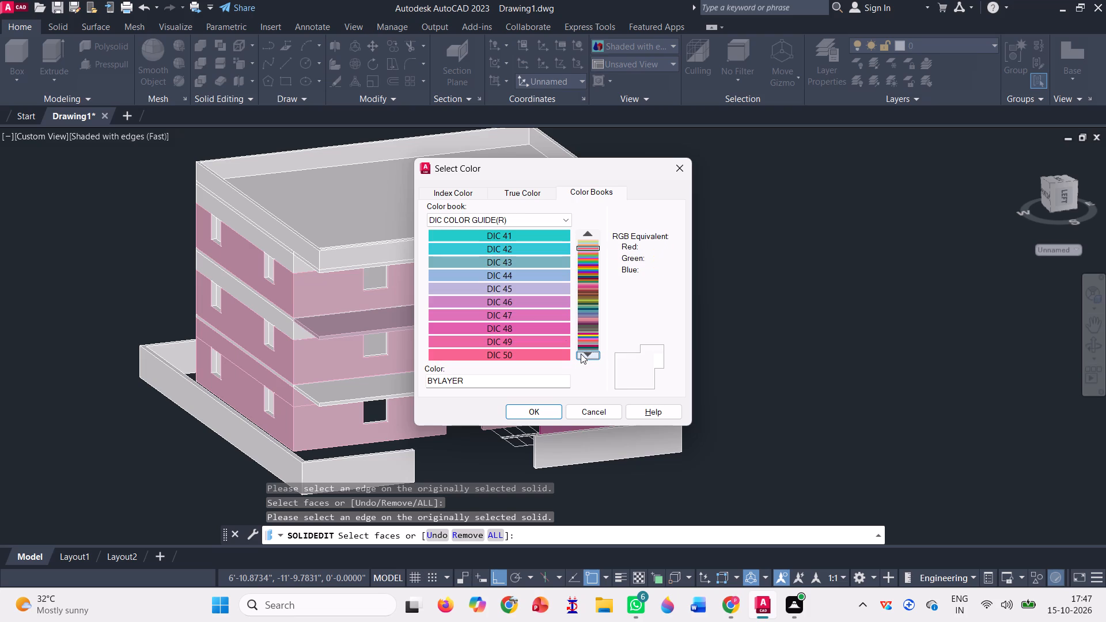
click(514, 324)
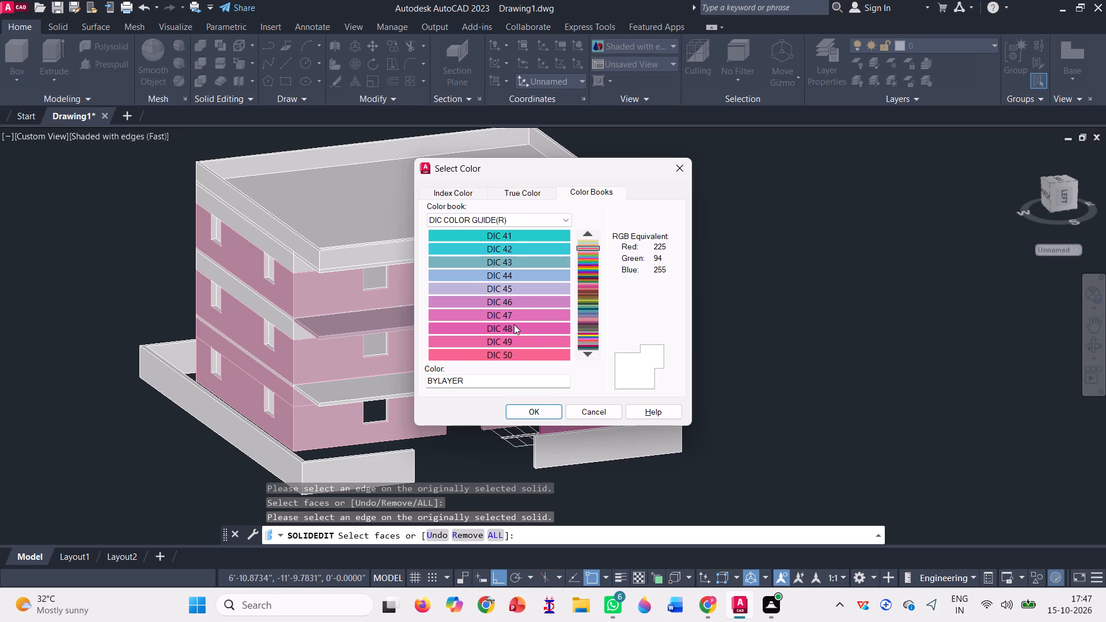
click(540, 416)
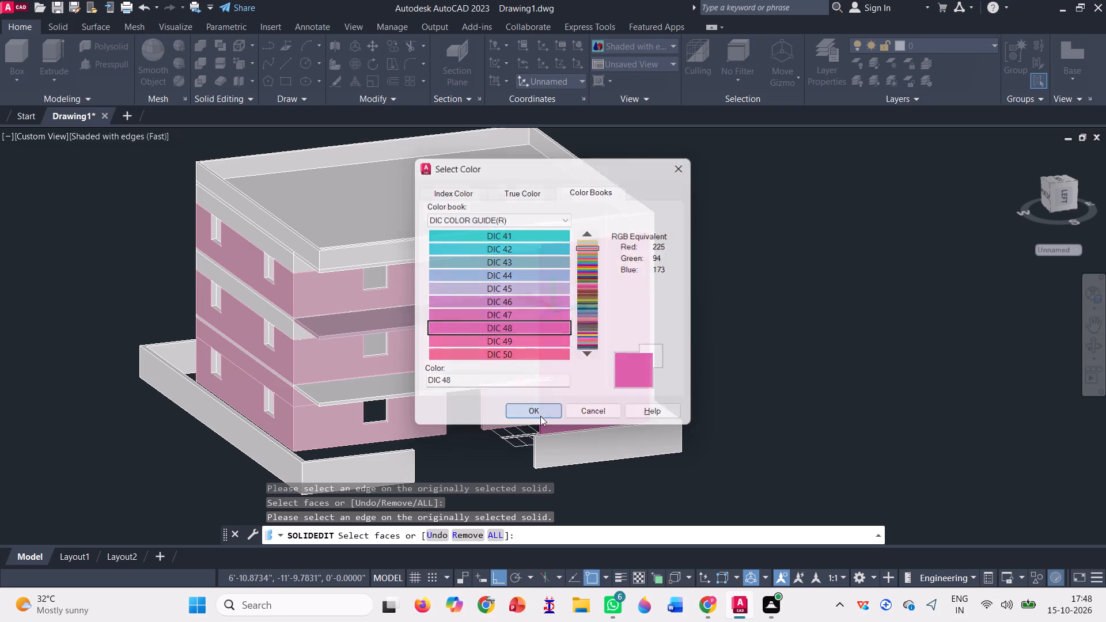
scroll(560, 308, up, 3)
scroll(354, 295, down, 2)
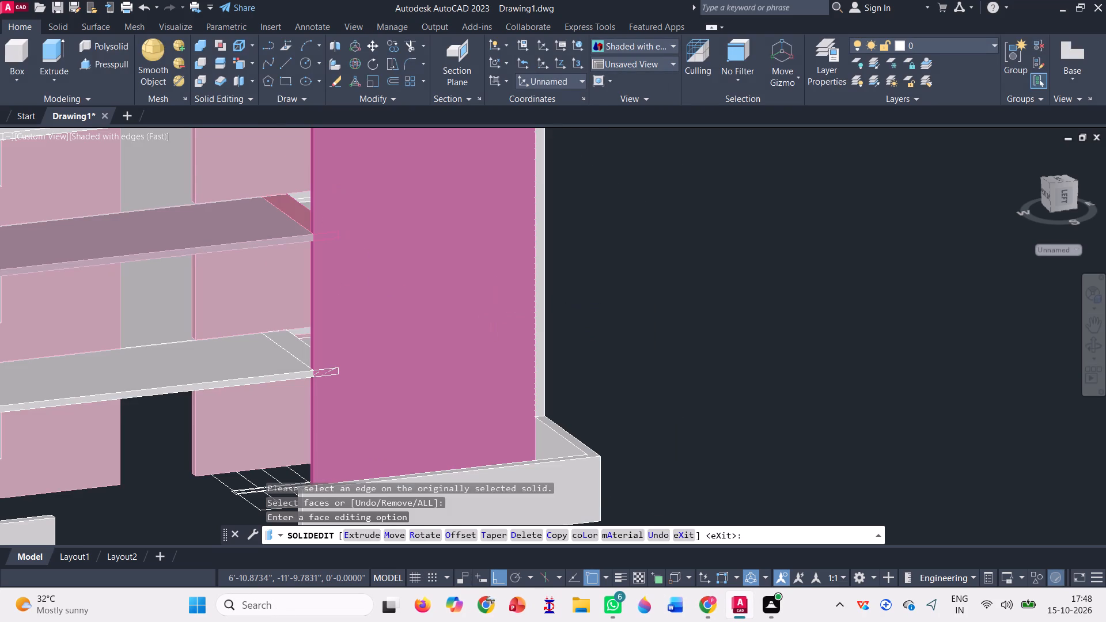
Color the top face and exposed end of the lower landing strip, beside the tall stair-front panel, DIC 48.
scroll(319, 331, up, 3)
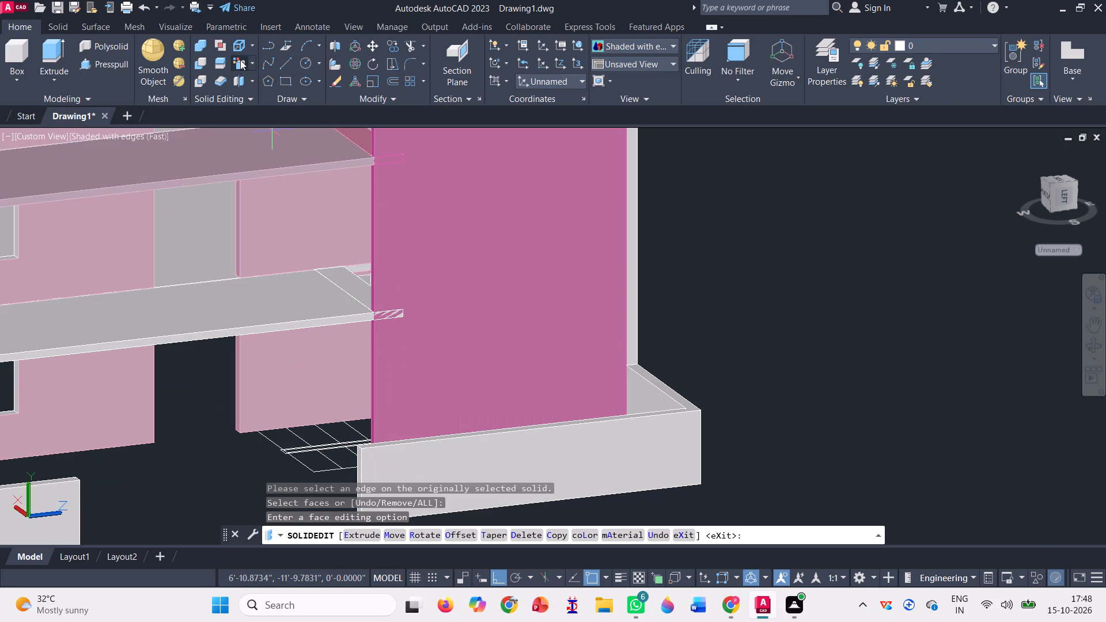
click(589, 537)
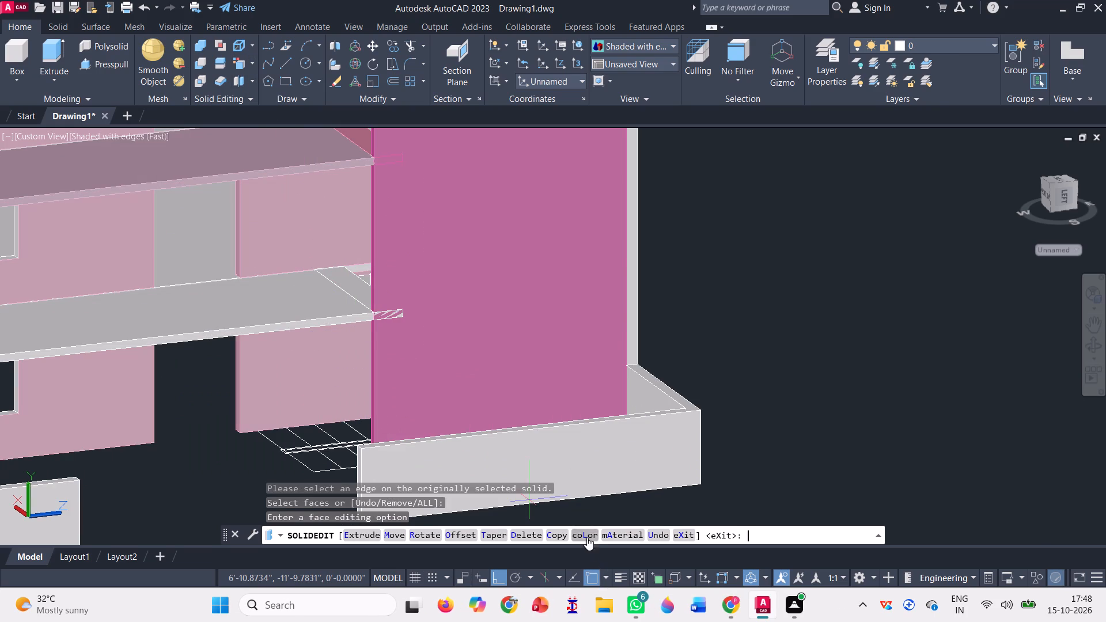
scroll(399, 310, up, 3)
scroll(375, 389, down, 2)
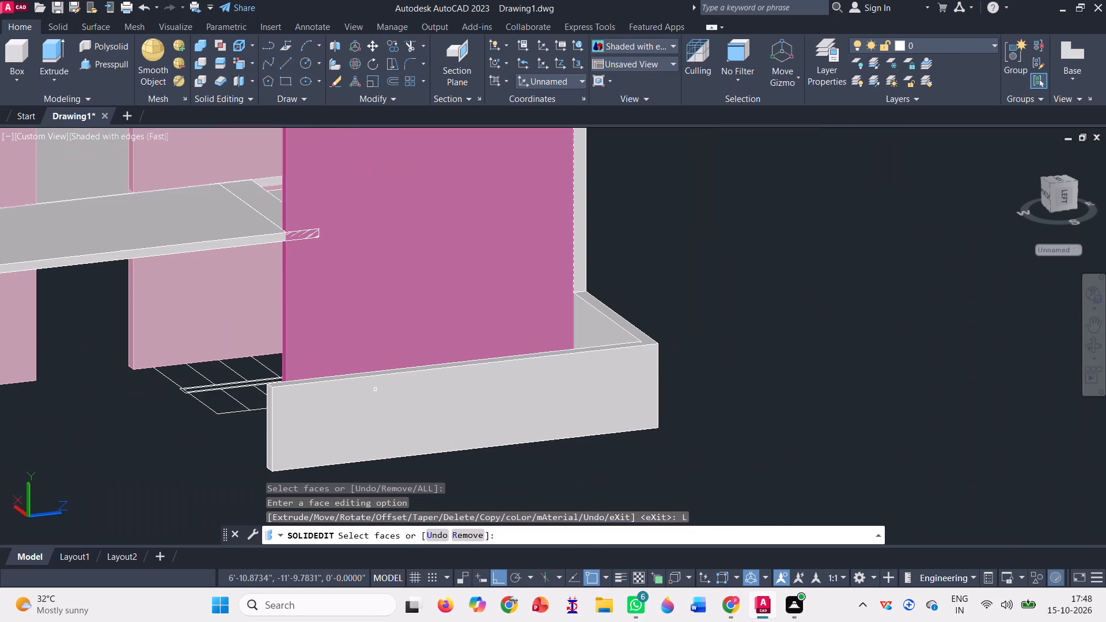
scroll(276, 247, up, 2)
scroll(402, 354, down, 2)
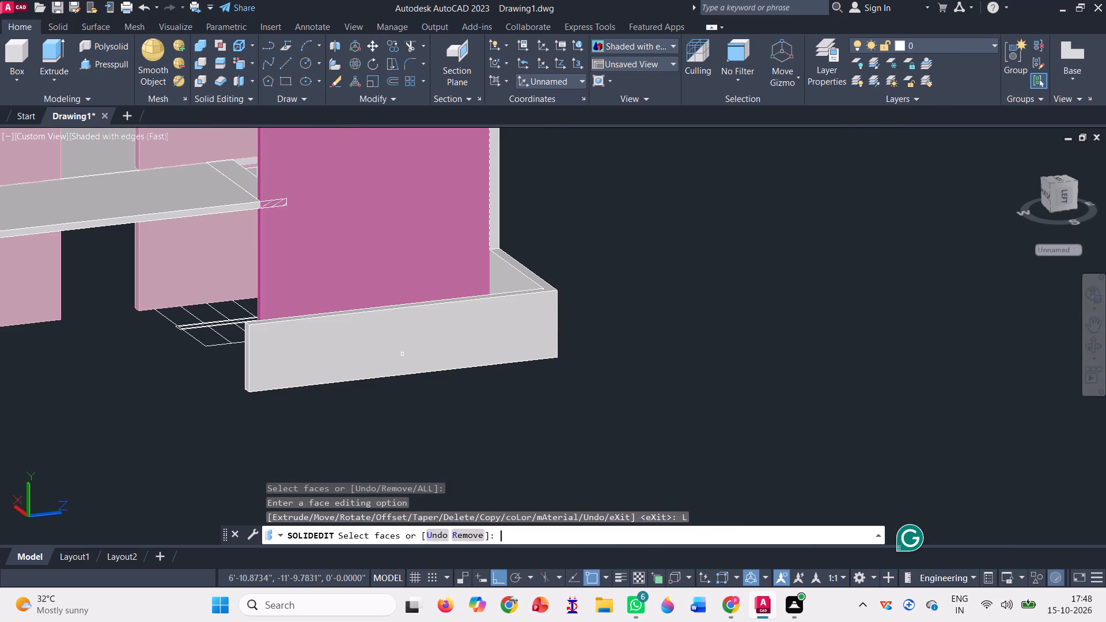
scroll(759, 447, down, 2)
scroll(461, 356, up, 2)
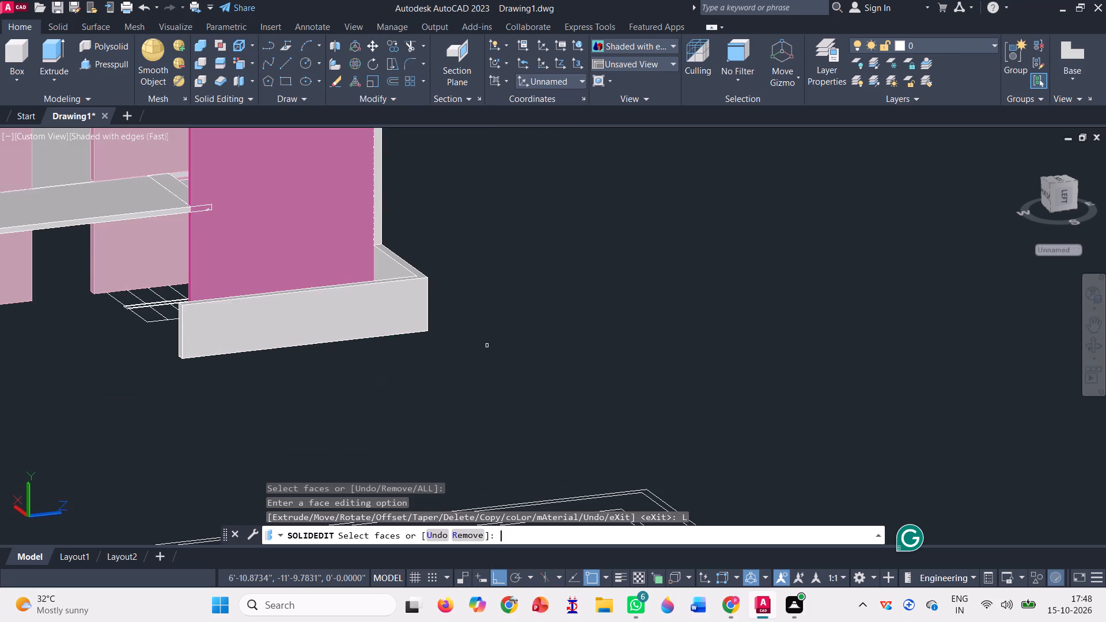
scroll(640, 430, down, 3)
scroll(367, 255, up, 2)
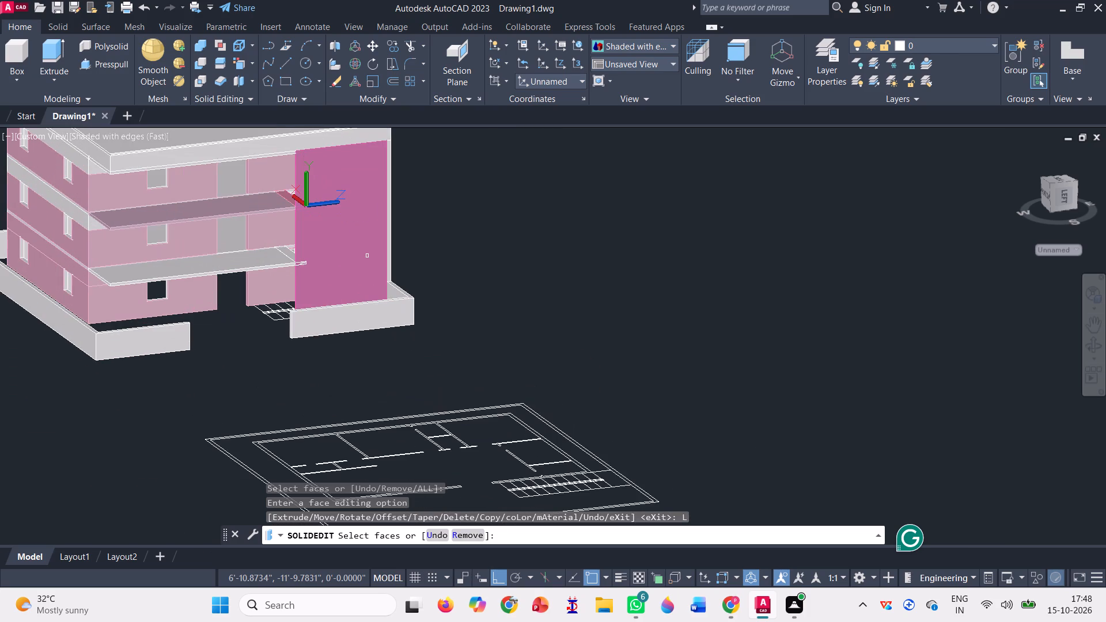
scroll(672, 357, down, 2)
scroll(372, 219, up, 2)
scroll(359, 264, up, 3)
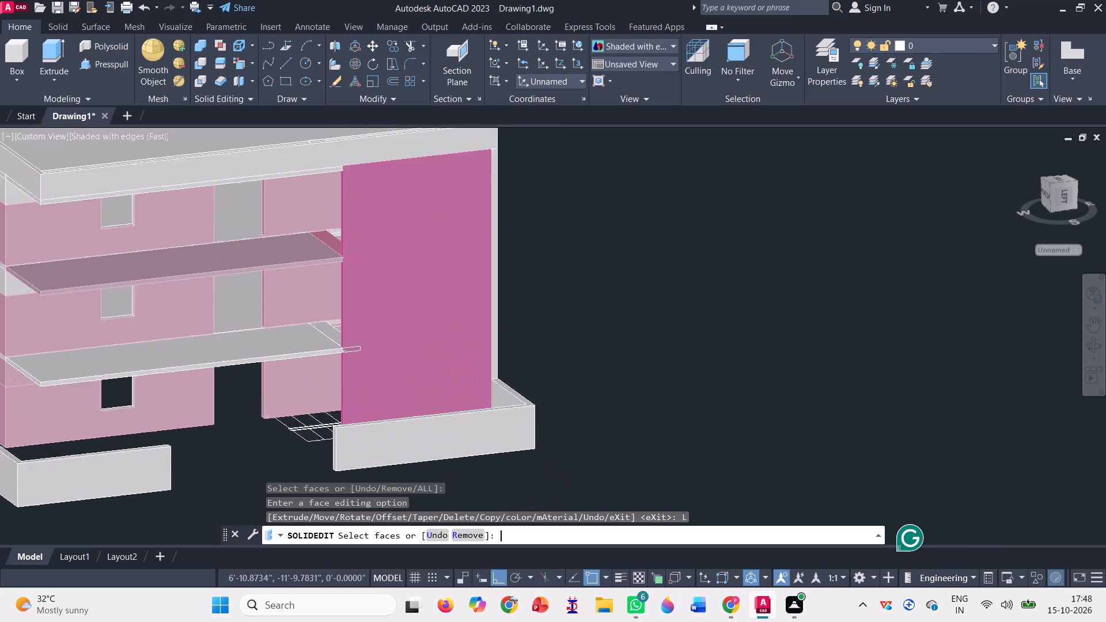
click(343, 383)
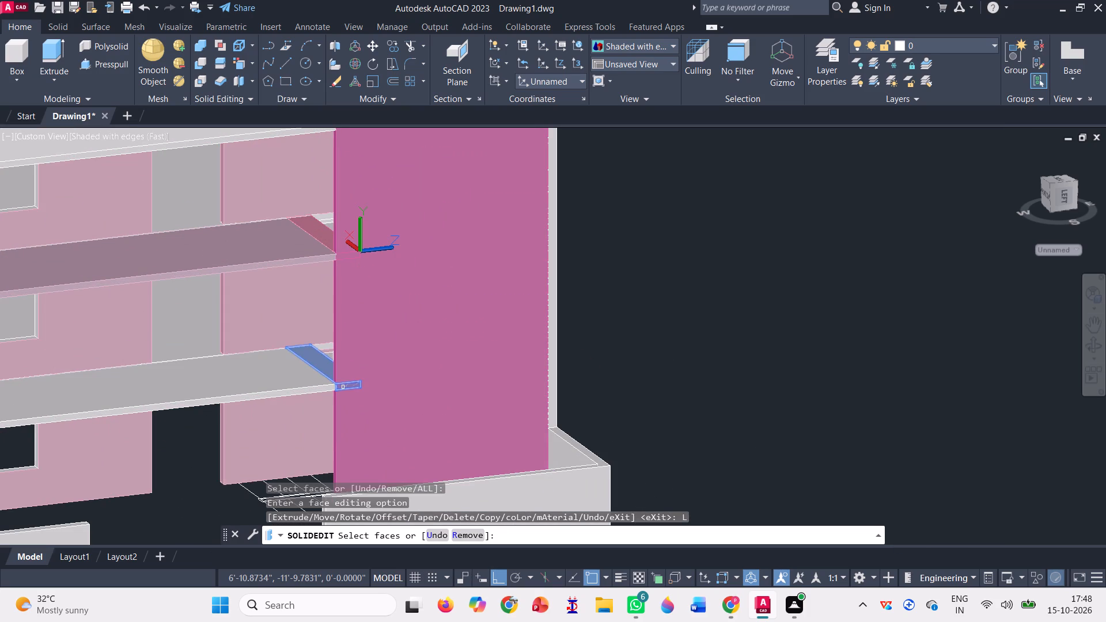
click(350, 383)
scroll(468, 384, down, 3)
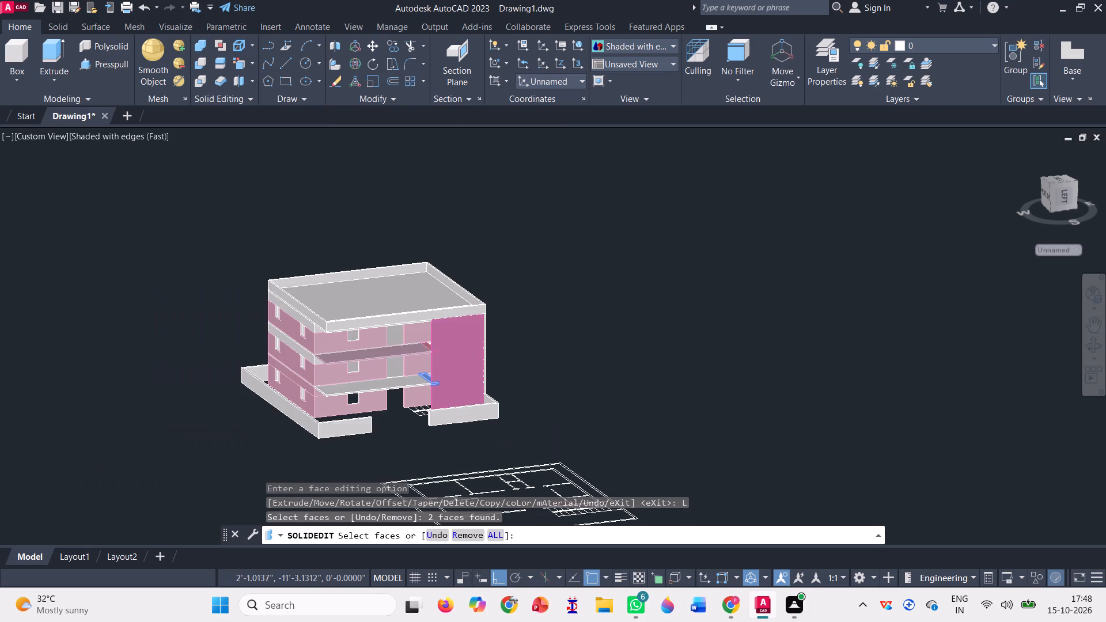
key(space)
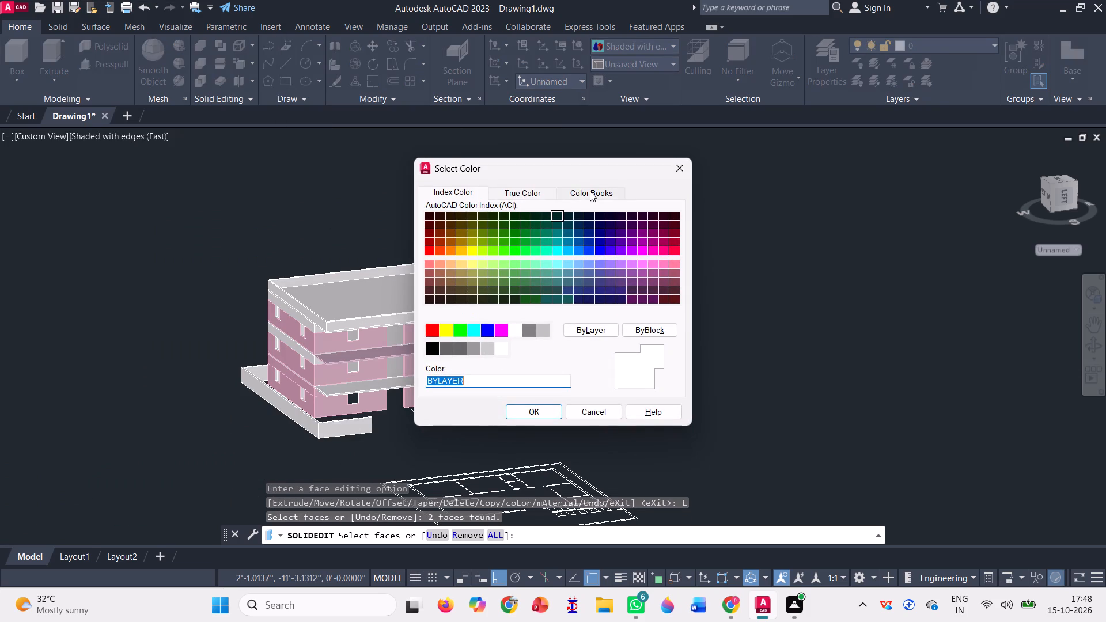
click(590, 189)
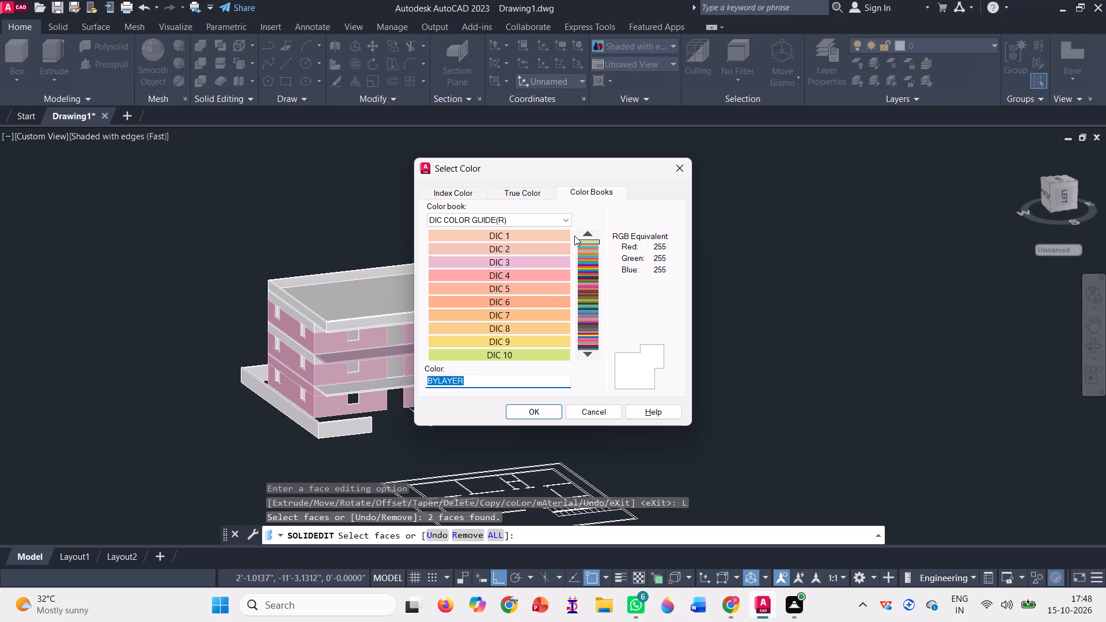
click(589, 355)
click(589, 355)
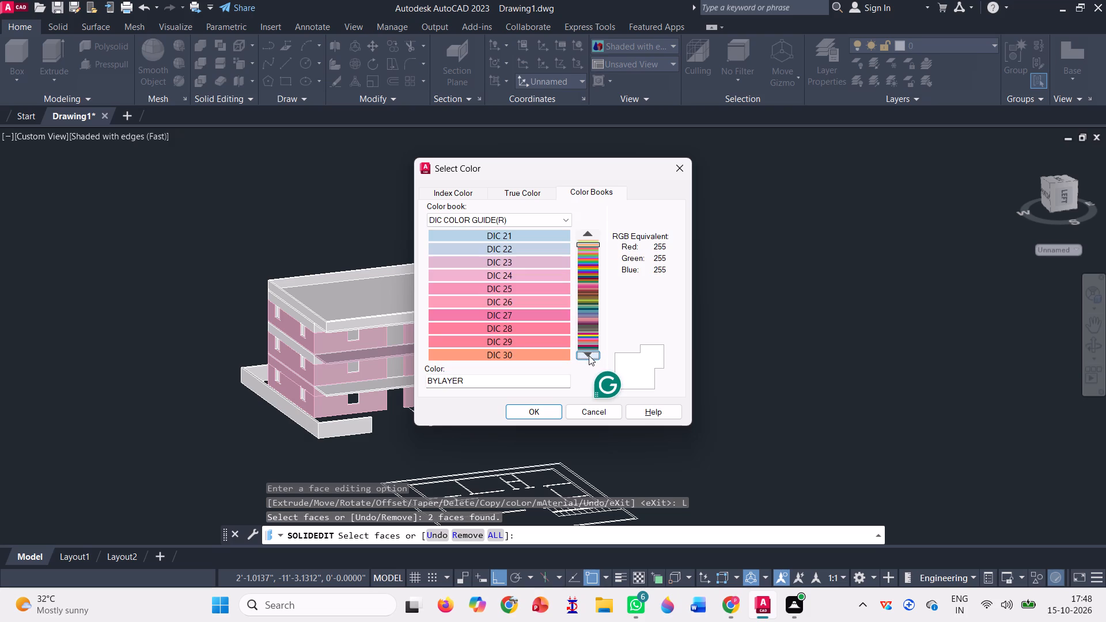
click(589, 355)
click(589, 355)
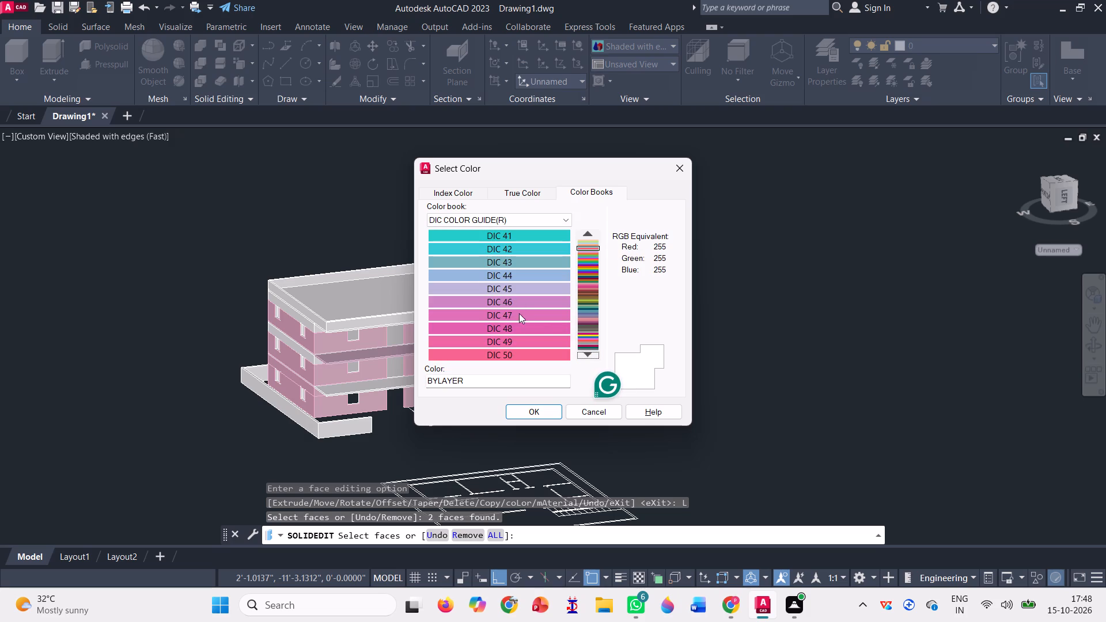
click(525, 325)
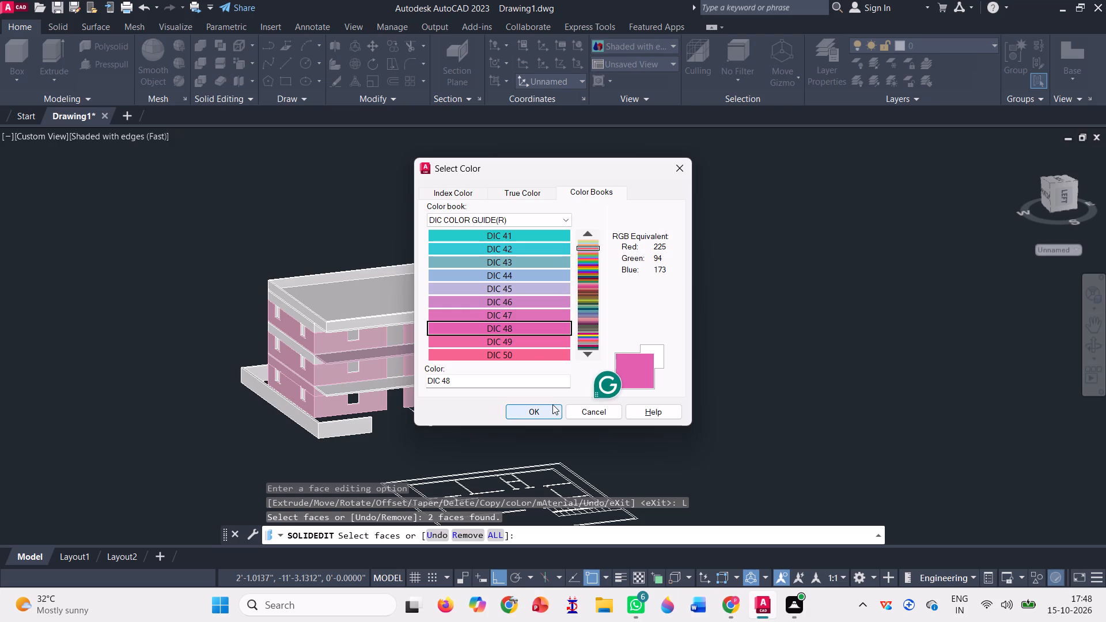
click(552, 404)
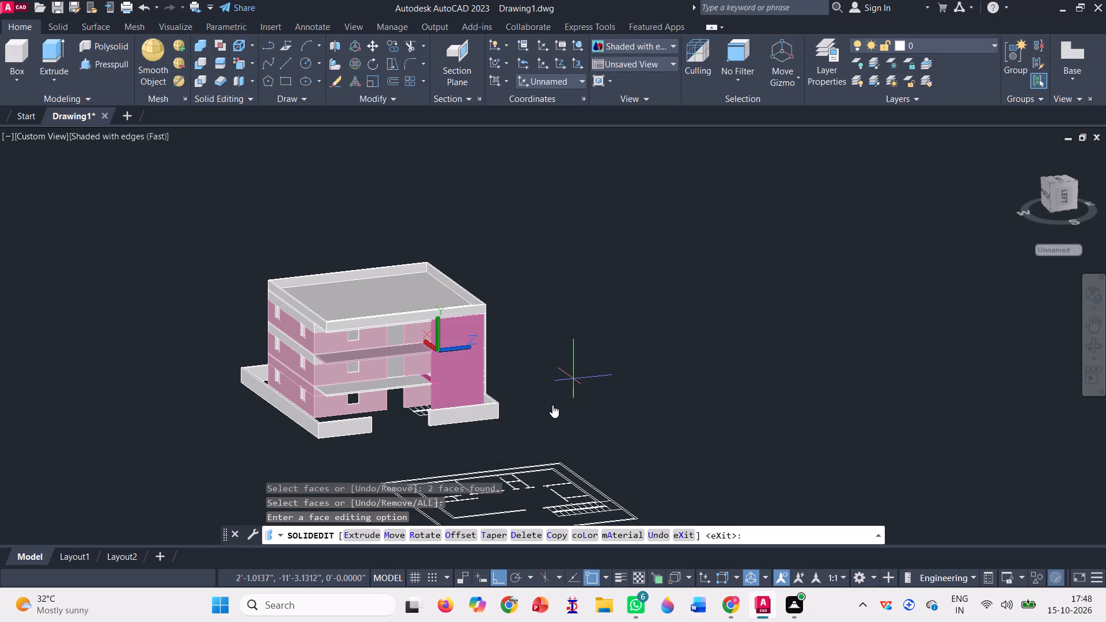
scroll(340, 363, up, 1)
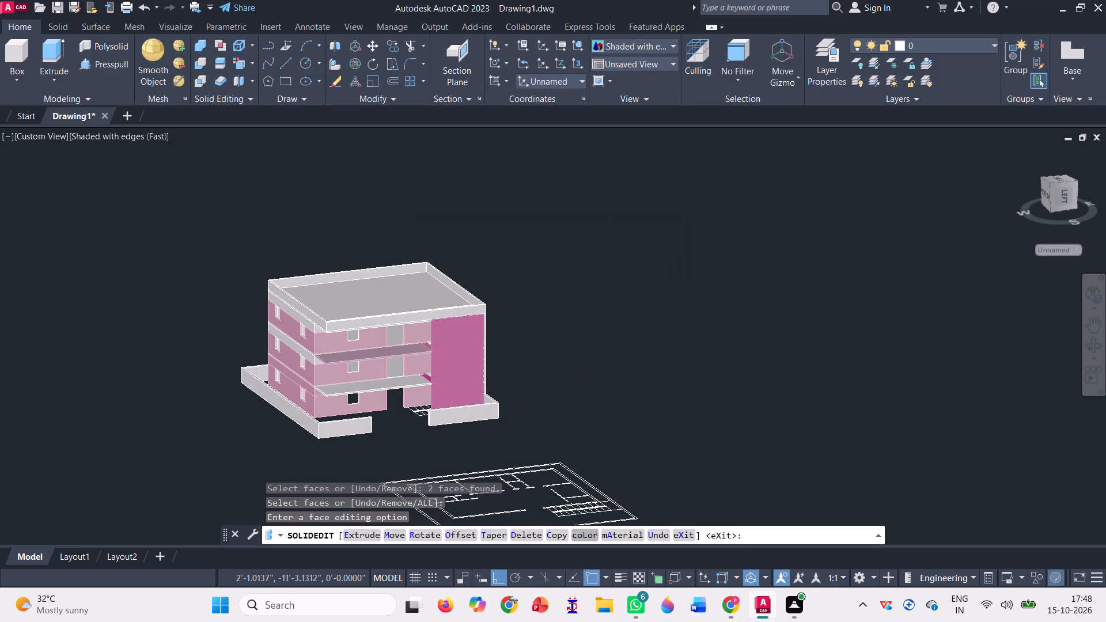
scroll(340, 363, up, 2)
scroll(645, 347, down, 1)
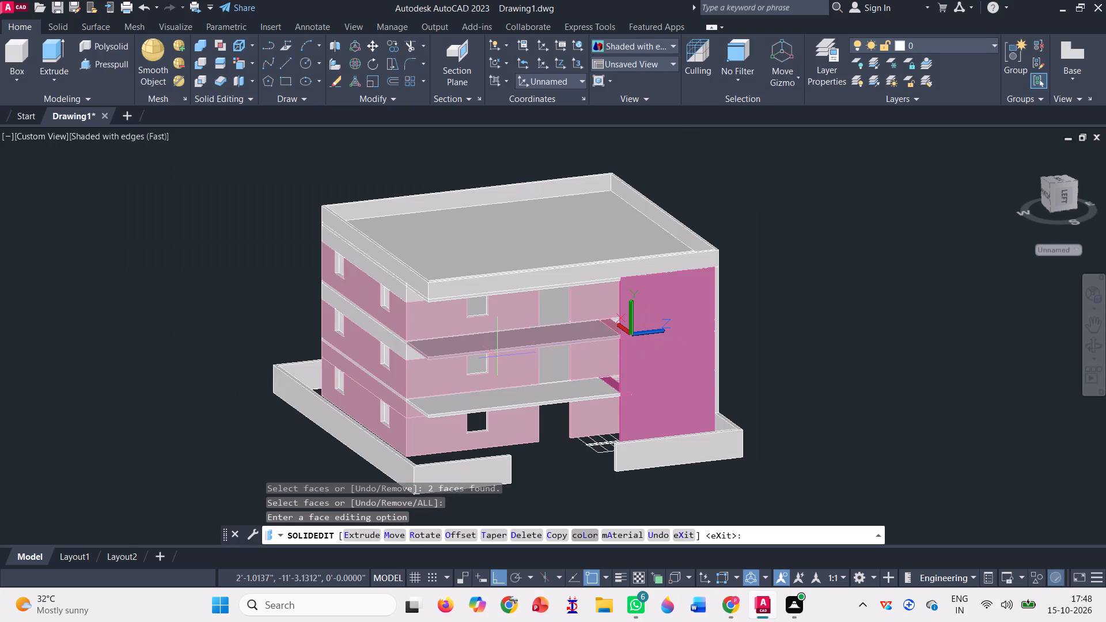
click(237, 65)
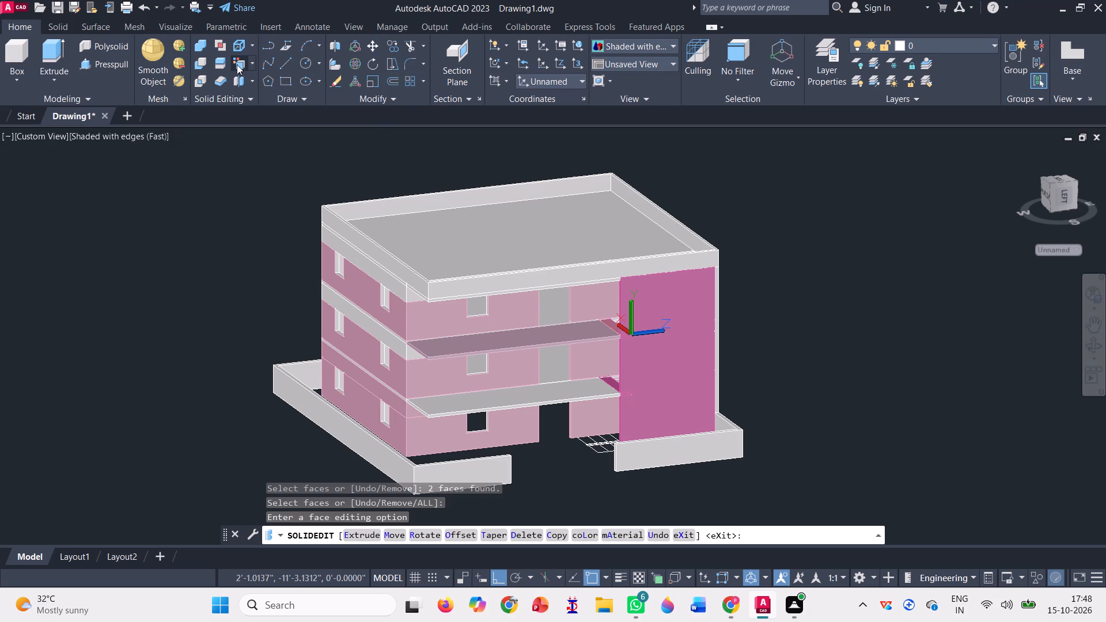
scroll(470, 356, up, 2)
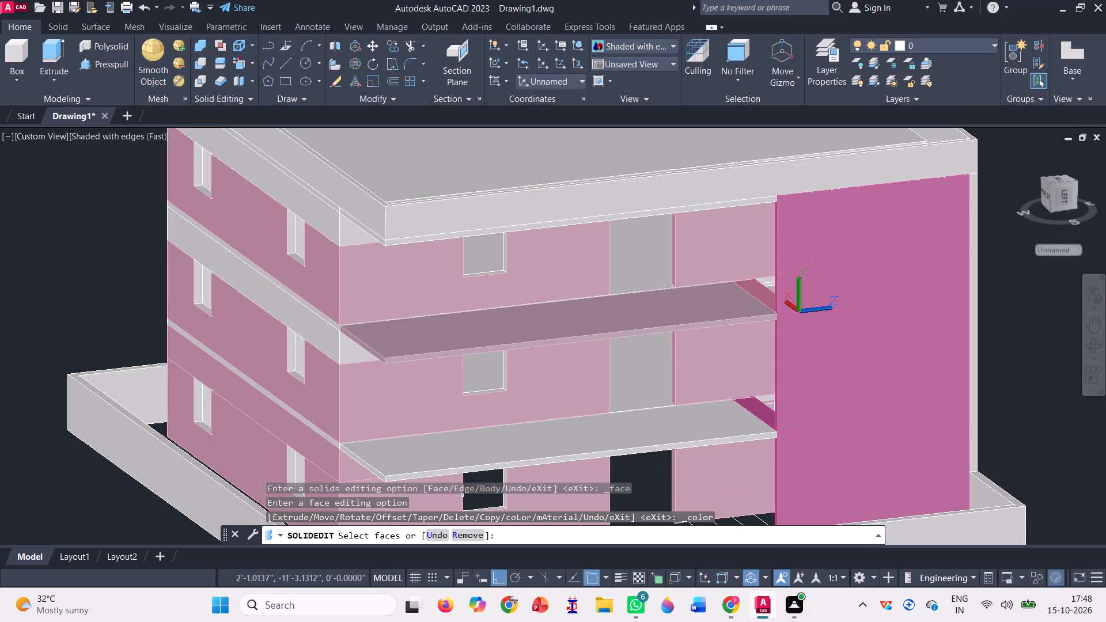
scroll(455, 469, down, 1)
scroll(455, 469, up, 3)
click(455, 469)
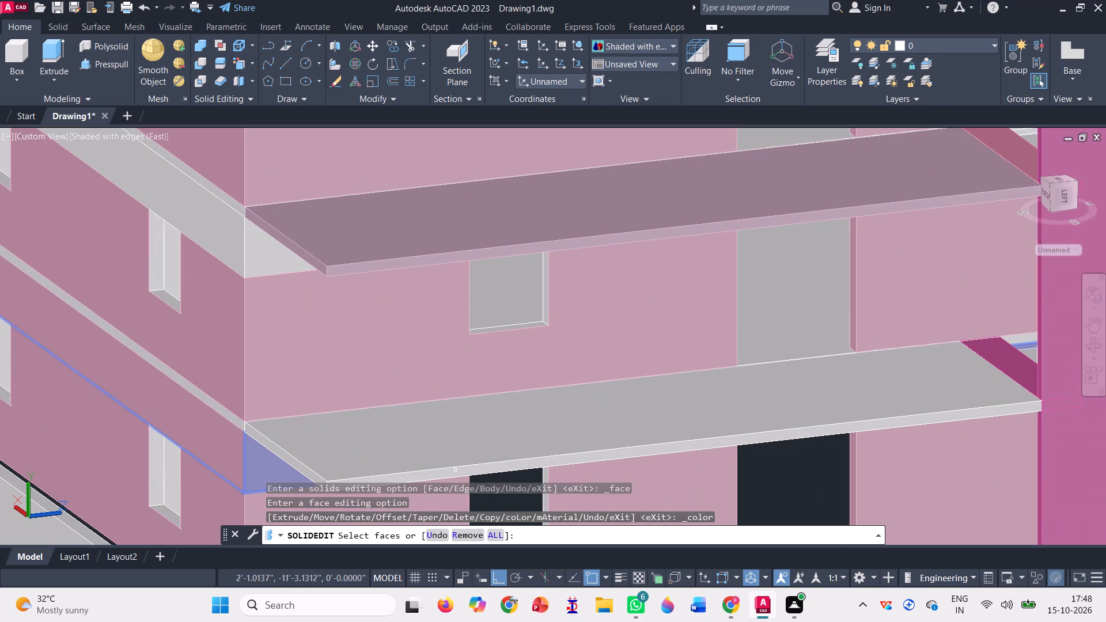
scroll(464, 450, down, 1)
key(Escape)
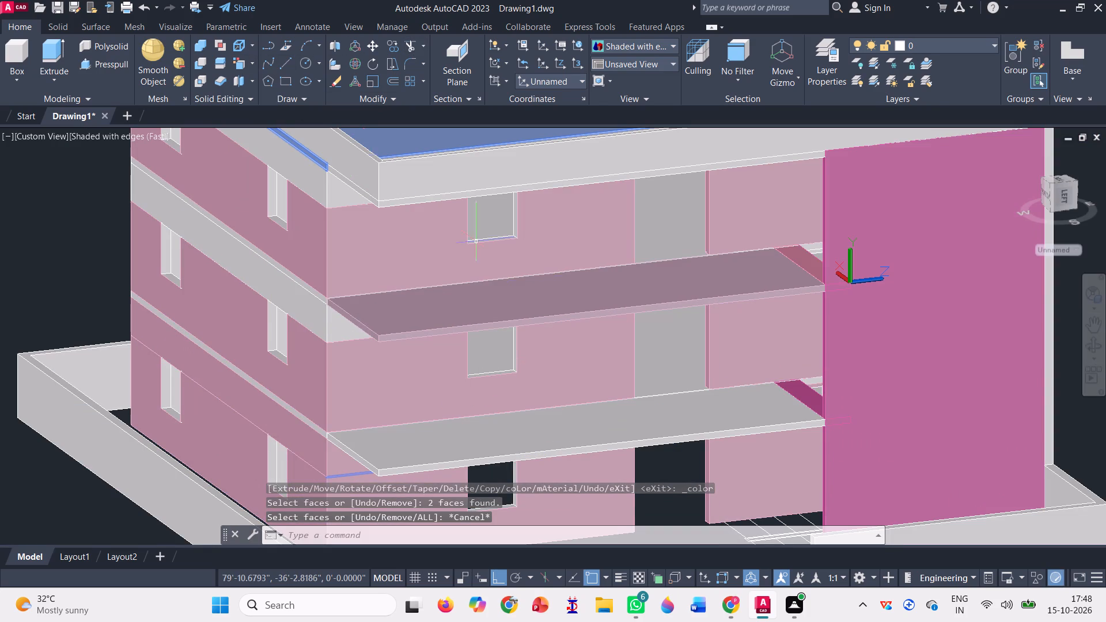
Color the front edge, side edge and top face of the lower balcony slab DIC 48 from the DIC color book.
scroll(528, 282, down, 1)
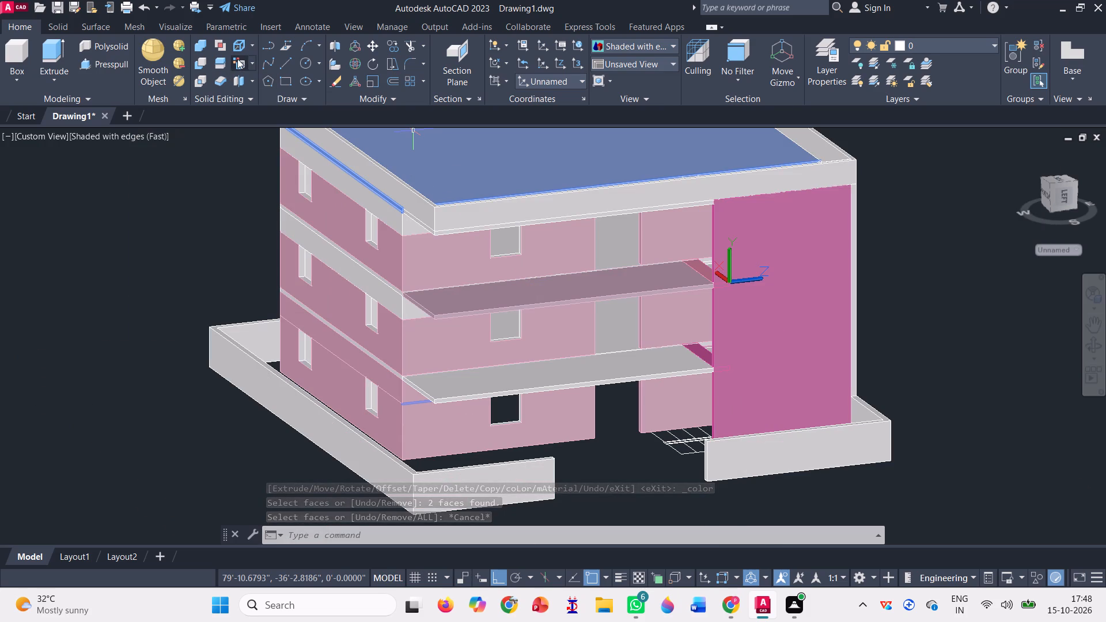
click(237, 57)
scroll(567, 385, up, 5)
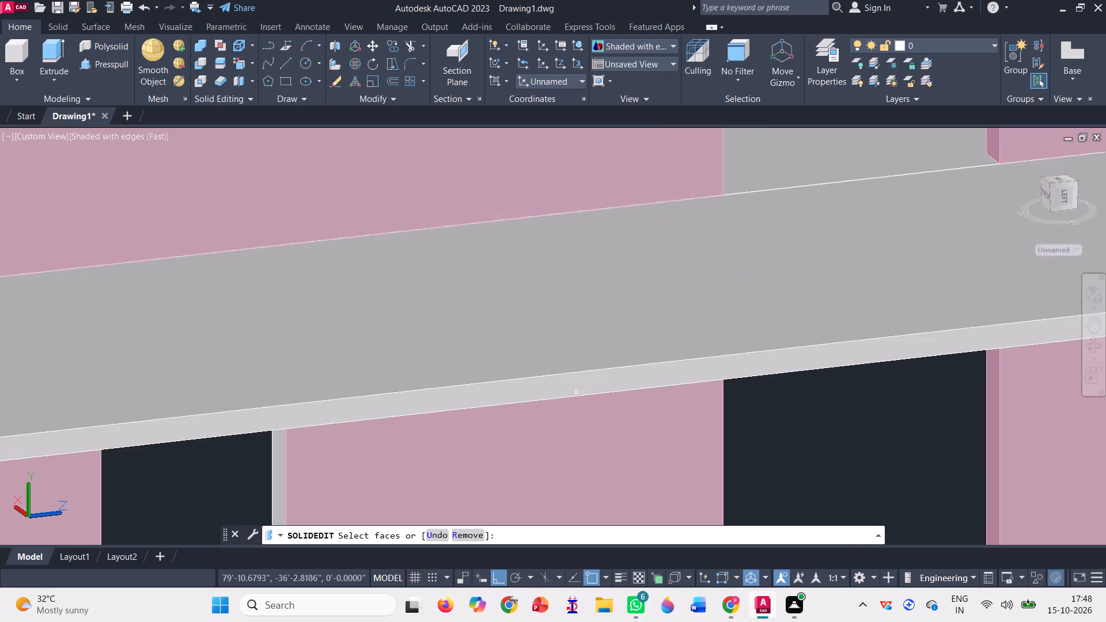
click(575, 383)
scroll(673, 367, down, 1)
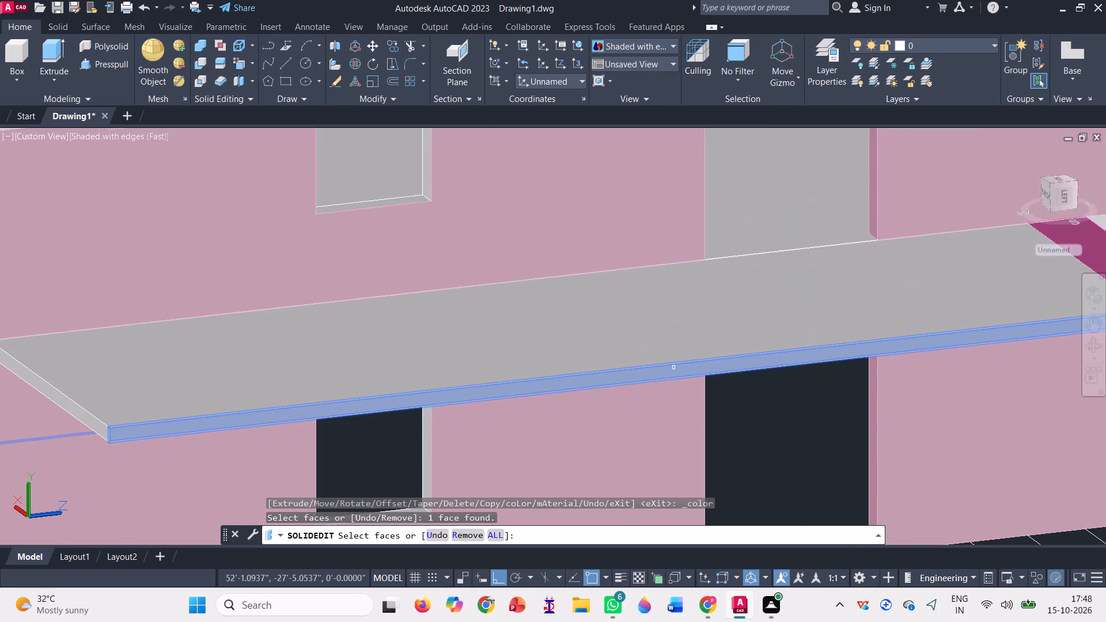
scroll(673, 367, down, 1)
scroll(296, 389, up, 3)
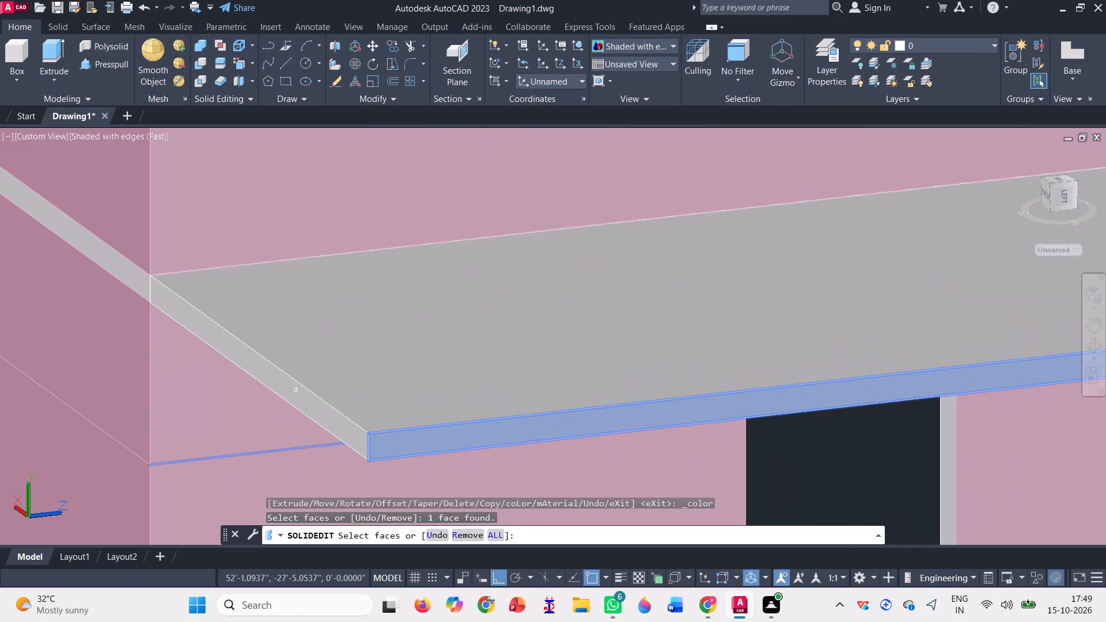
click(290, 385)
scroll(450, 381, down, 1)
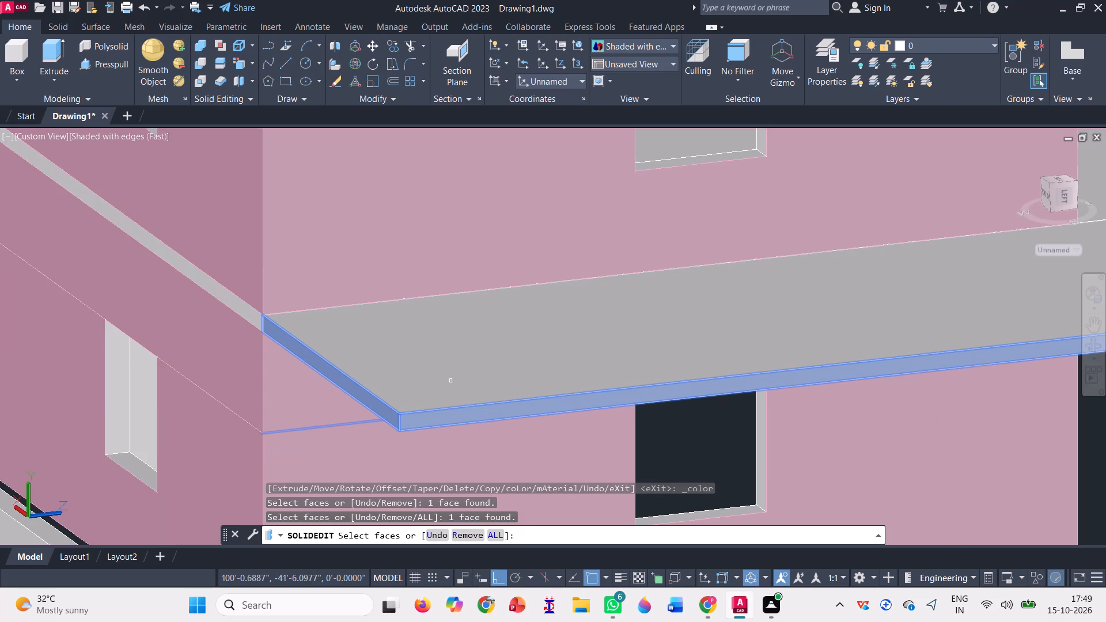
click(458, 365)
scroll(458, 365, down, 2)
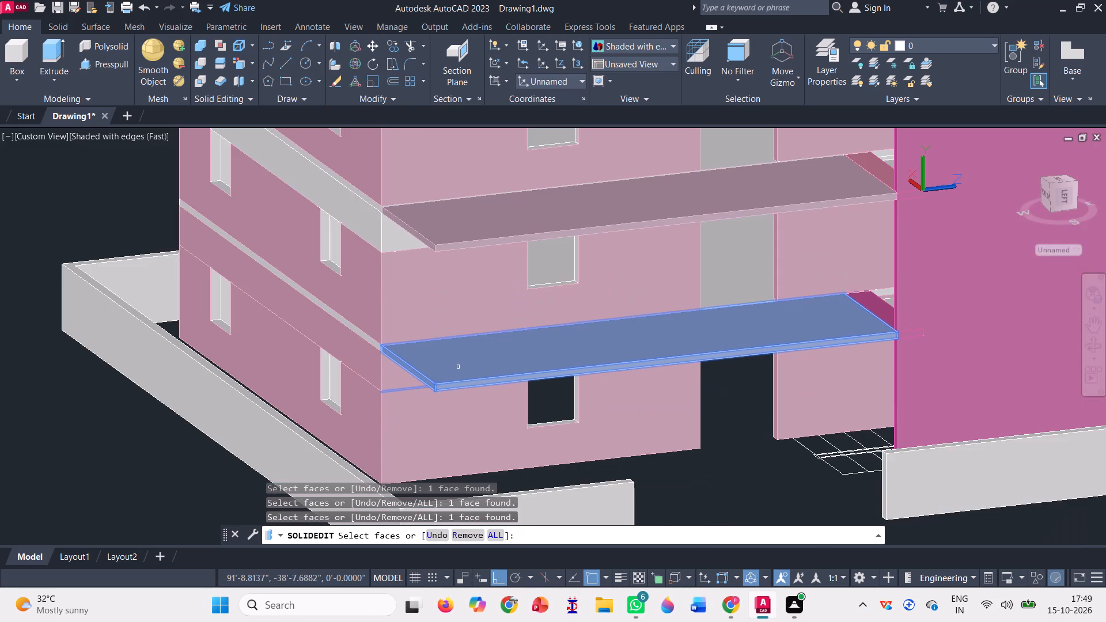
scroll(458, 366, down, 1)
key(space)
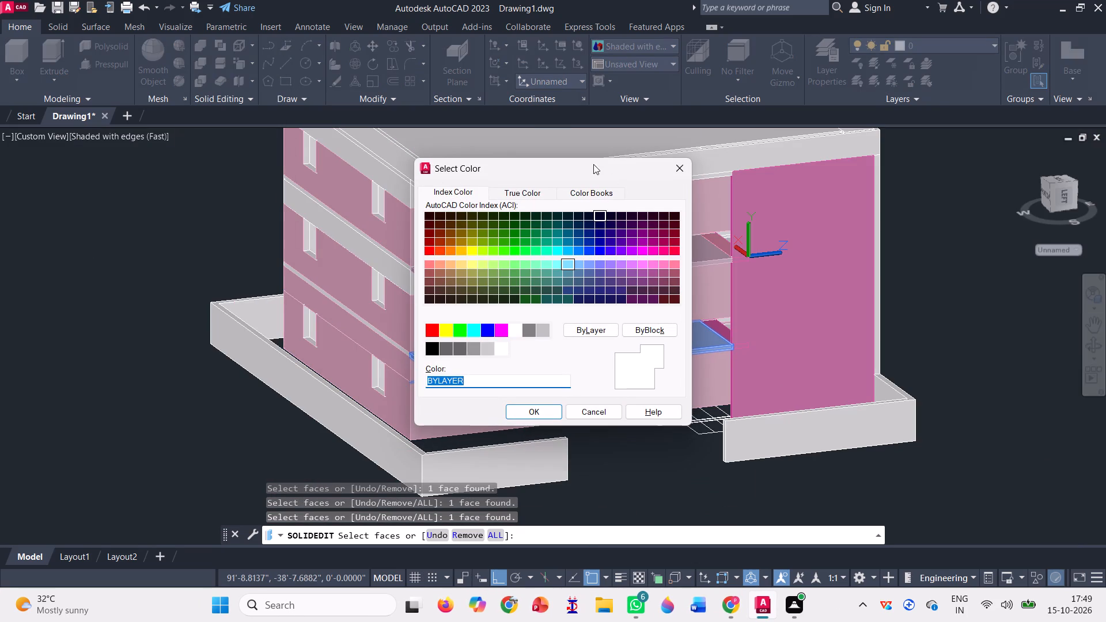
click(598, 187)
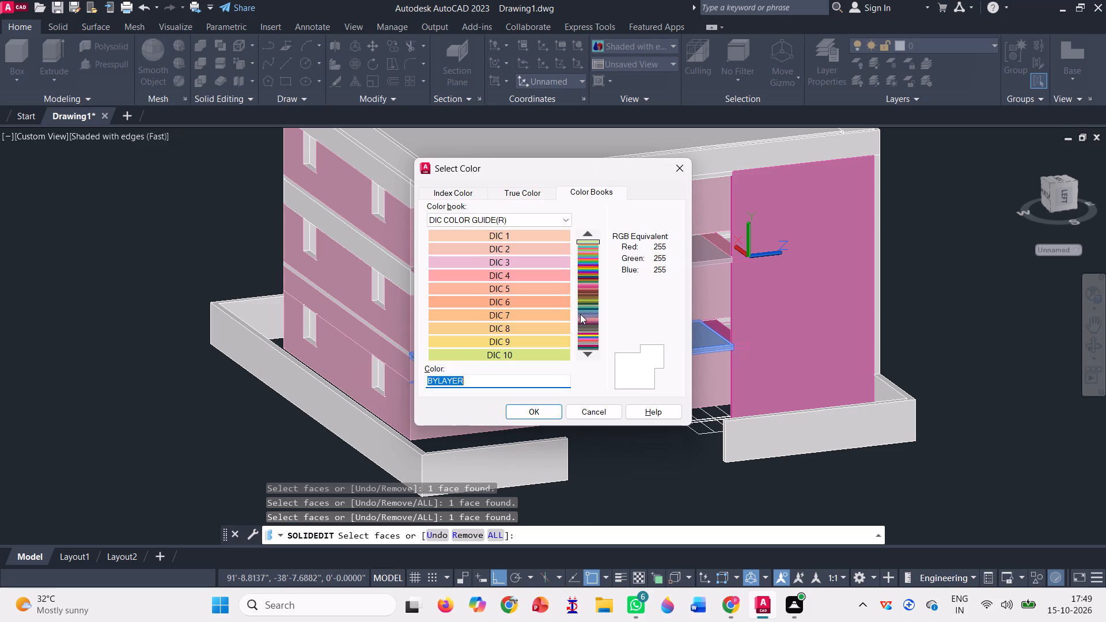
click(579, 354)
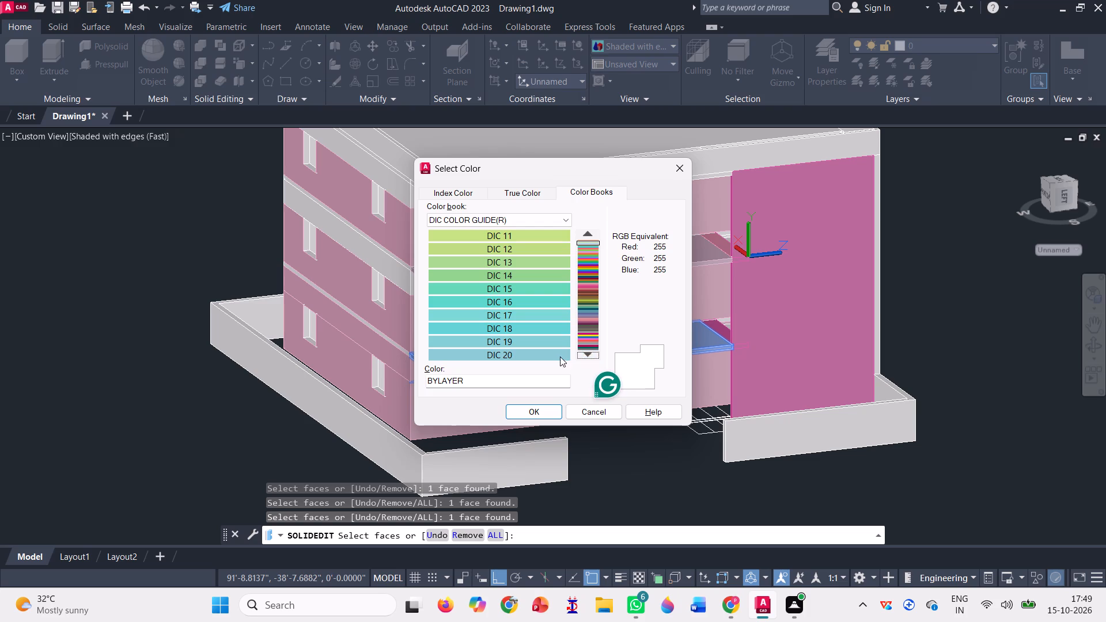
click(581, 358)
click(581, 359)
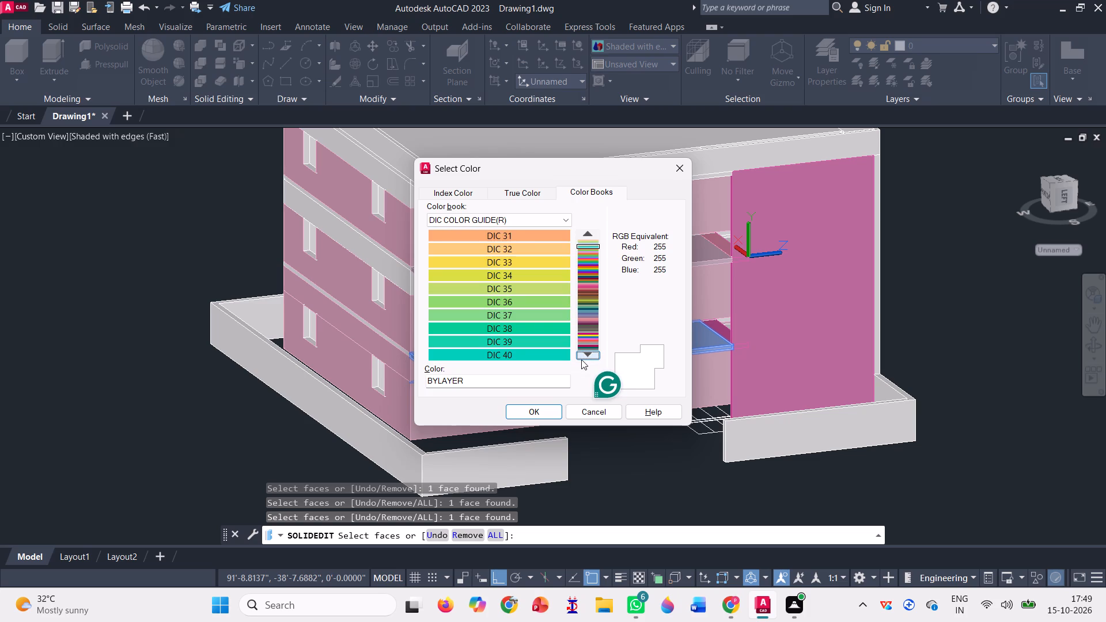
click(581, 359)
click(546, 330)
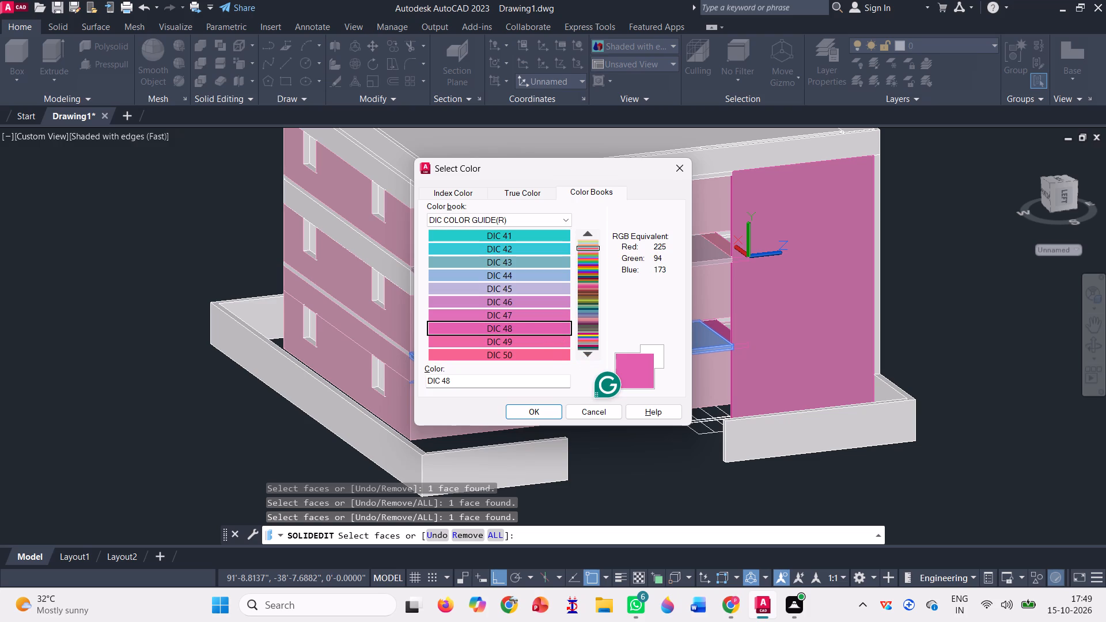
click(538, 410)
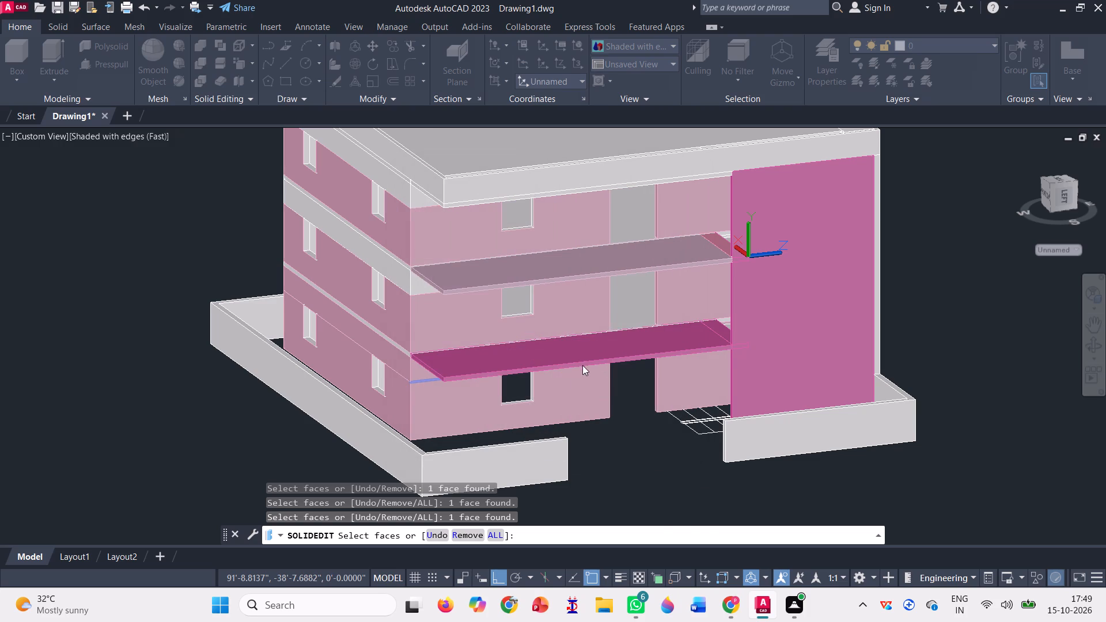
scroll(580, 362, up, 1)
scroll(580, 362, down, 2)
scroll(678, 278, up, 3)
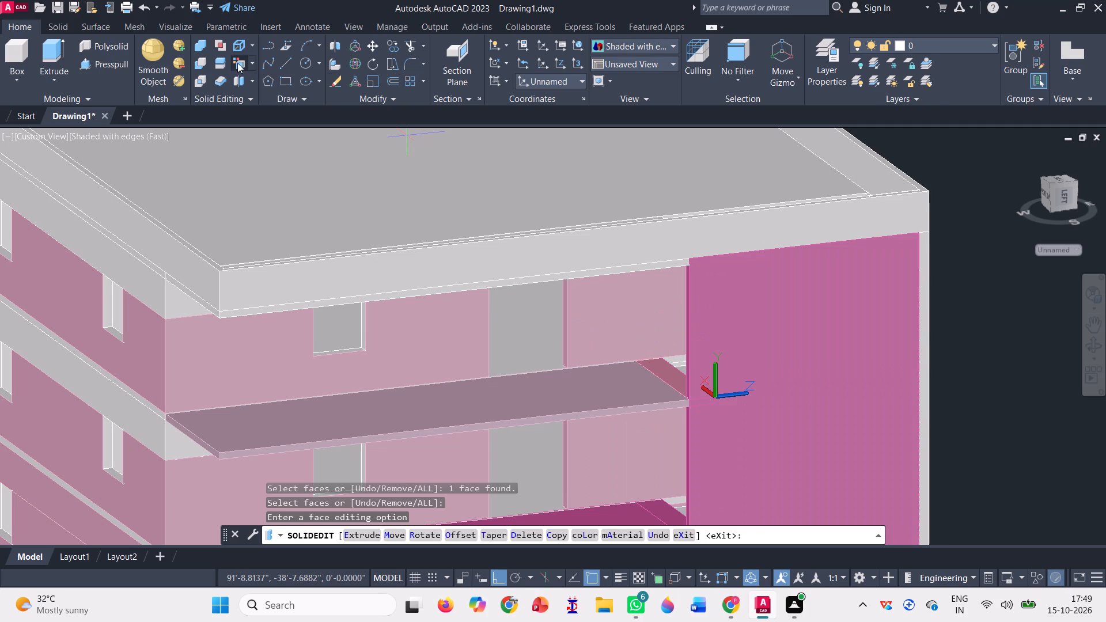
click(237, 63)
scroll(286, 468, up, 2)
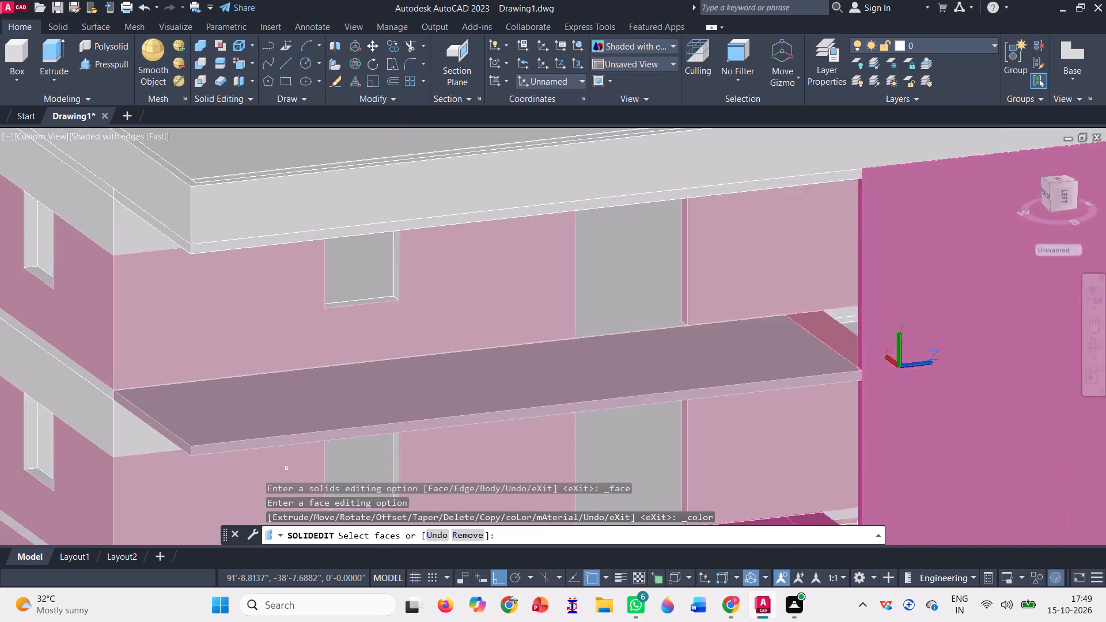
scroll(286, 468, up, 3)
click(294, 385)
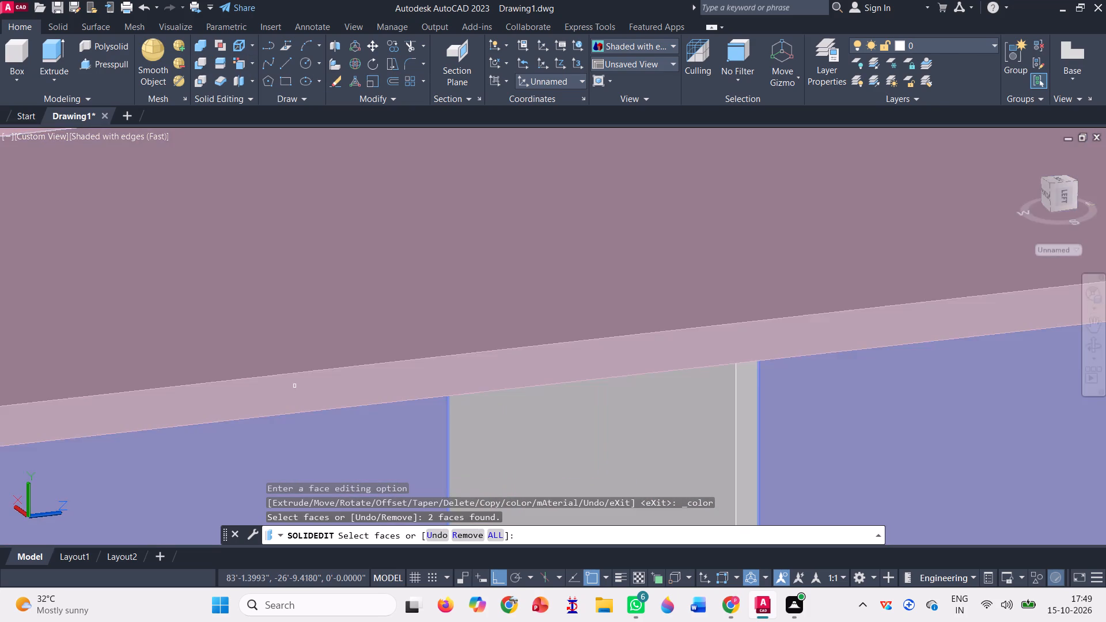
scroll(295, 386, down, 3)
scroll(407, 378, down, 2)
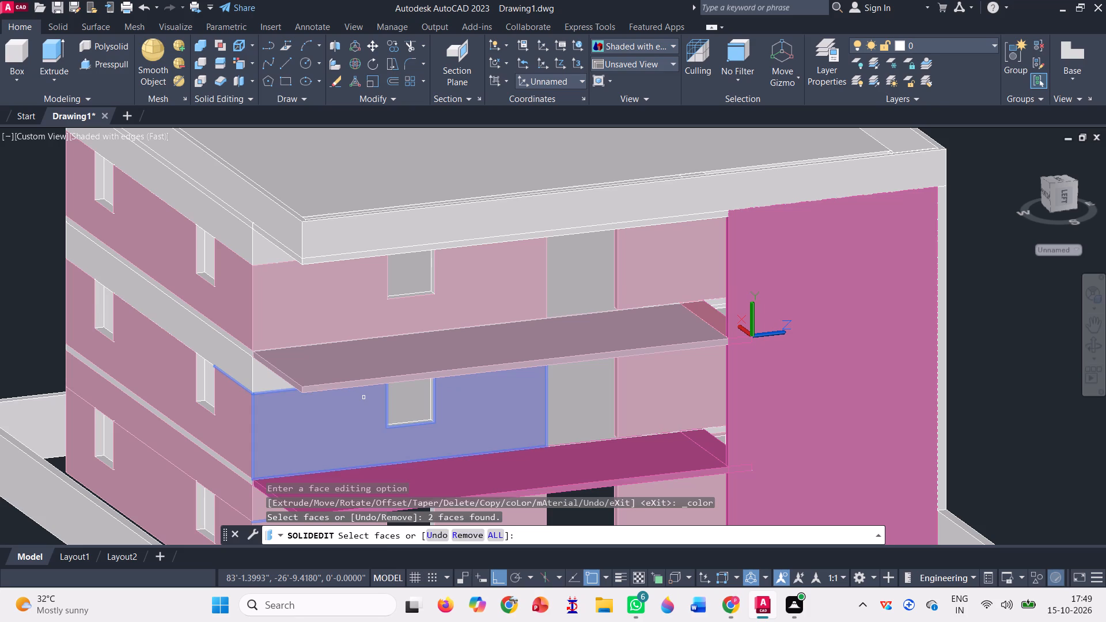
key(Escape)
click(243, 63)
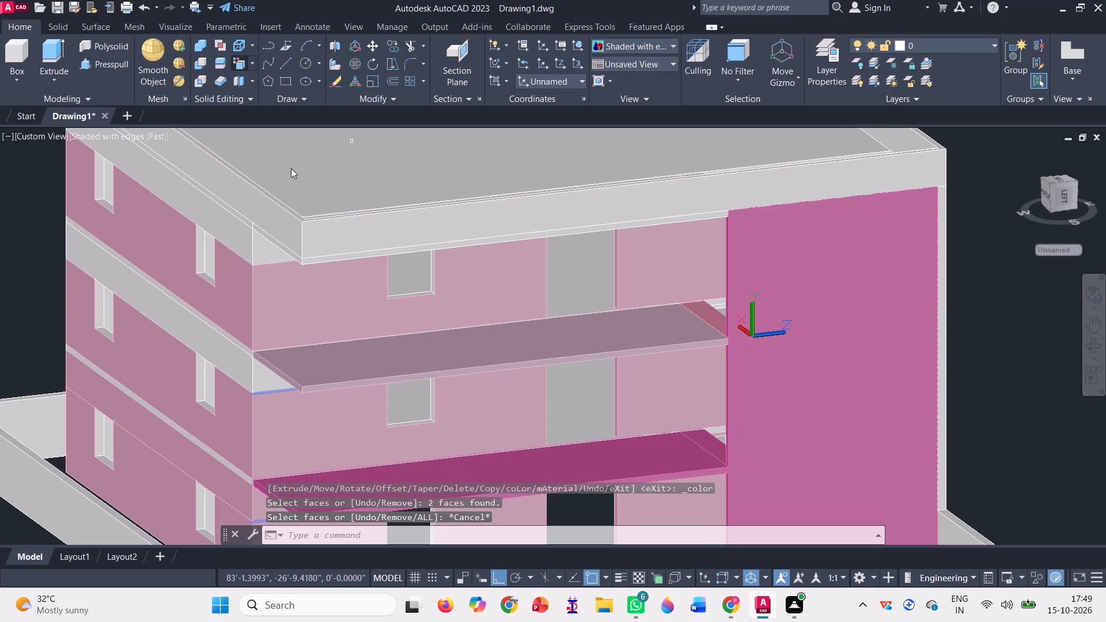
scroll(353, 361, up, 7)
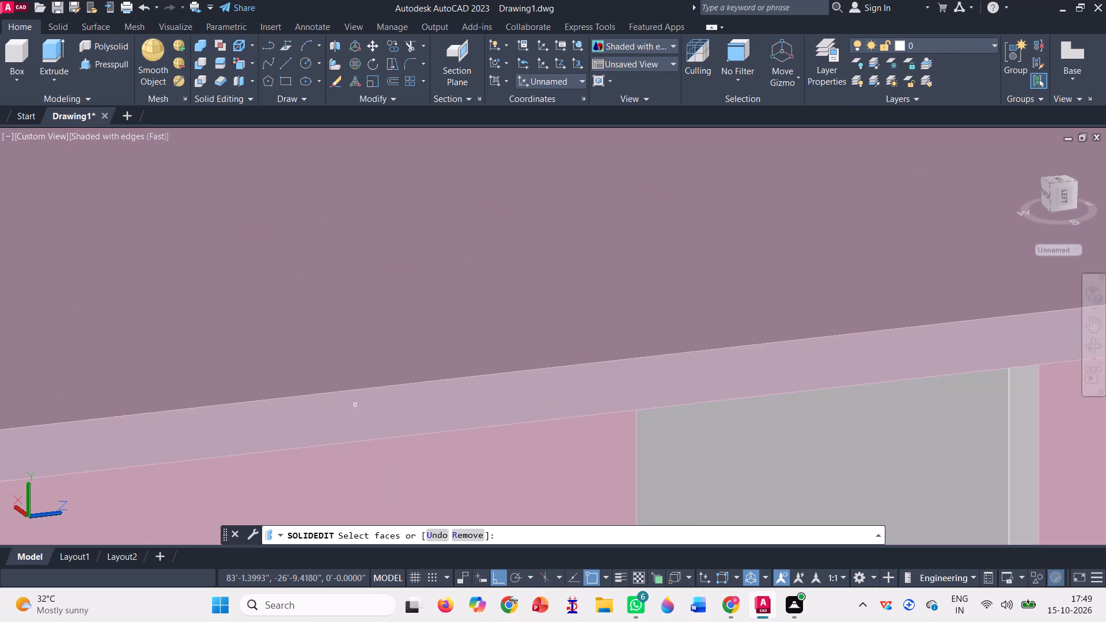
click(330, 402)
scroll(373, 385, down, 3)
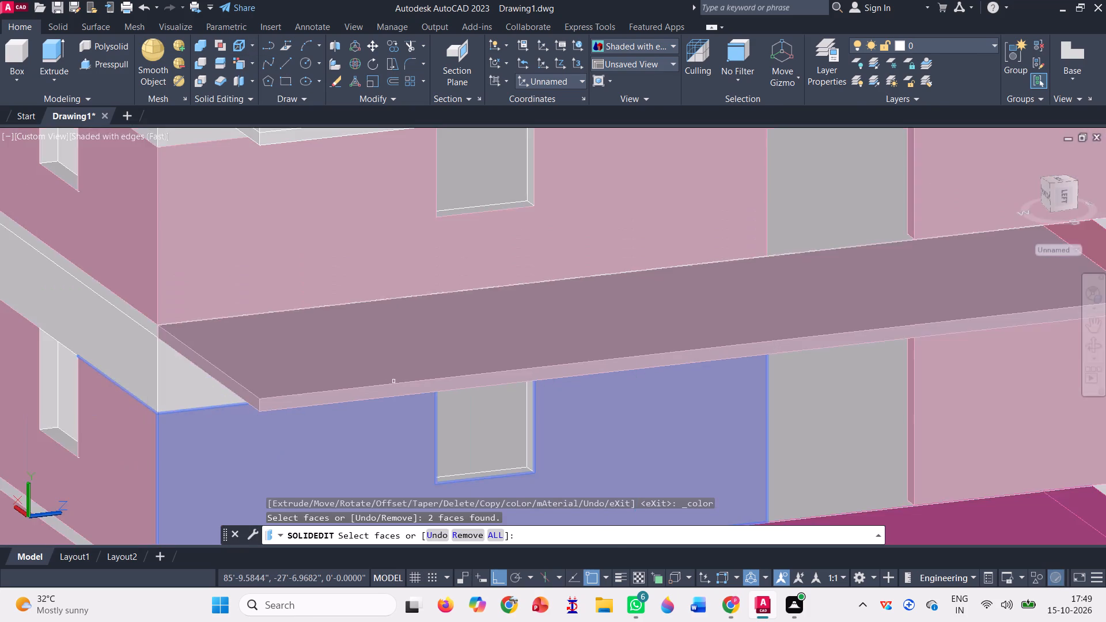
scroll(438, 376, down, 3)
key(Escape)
Copy the whole 2D floor plan, including its staircase, about 129 ft along the Z axis from its outer boundary corner.
scroll(509, 297, down, 2)
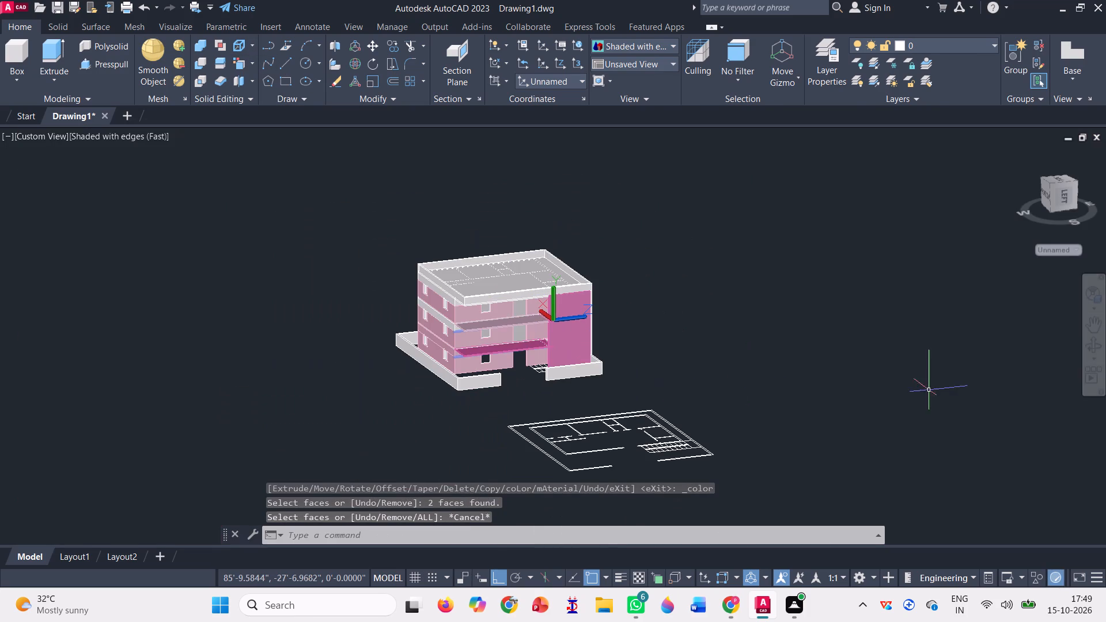
click(1086, 343)
drag(801, 428, 901, 439)
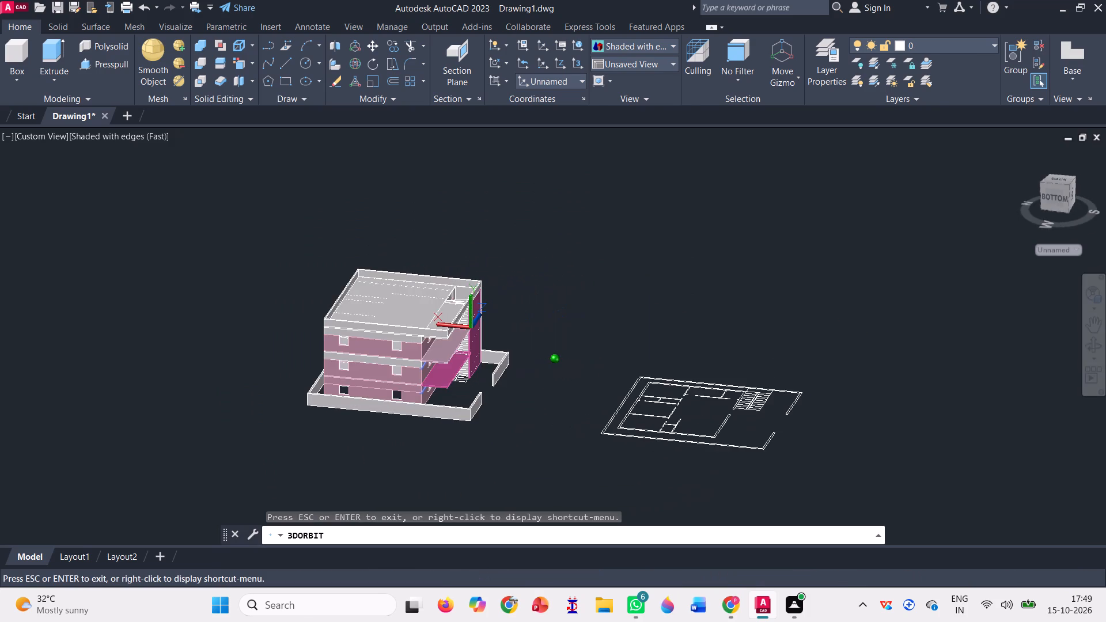
drag(901, 439, 828, 465)
scroll(241, 345, down, 1)
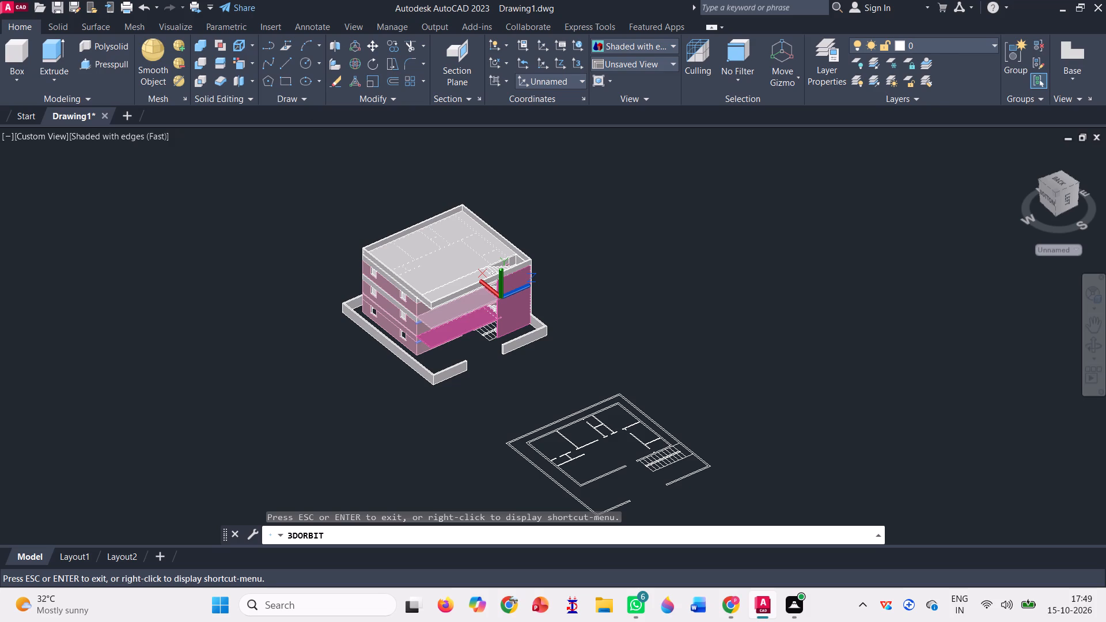
click(391, 44)
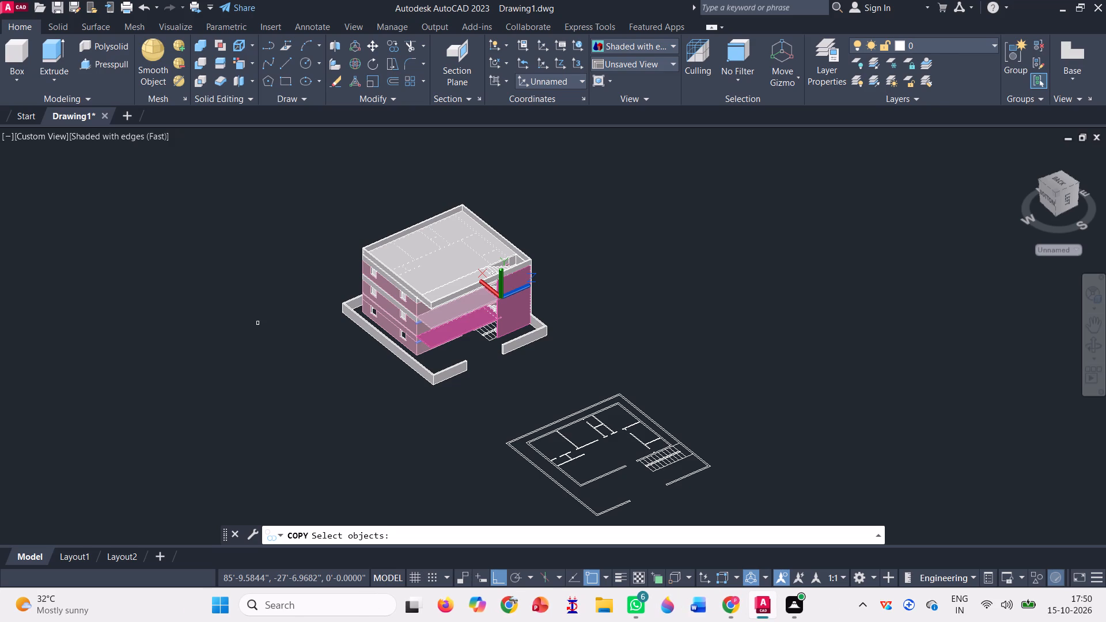
scroll(257, 304, down, 1)
scroll(403, 422, up, 1)
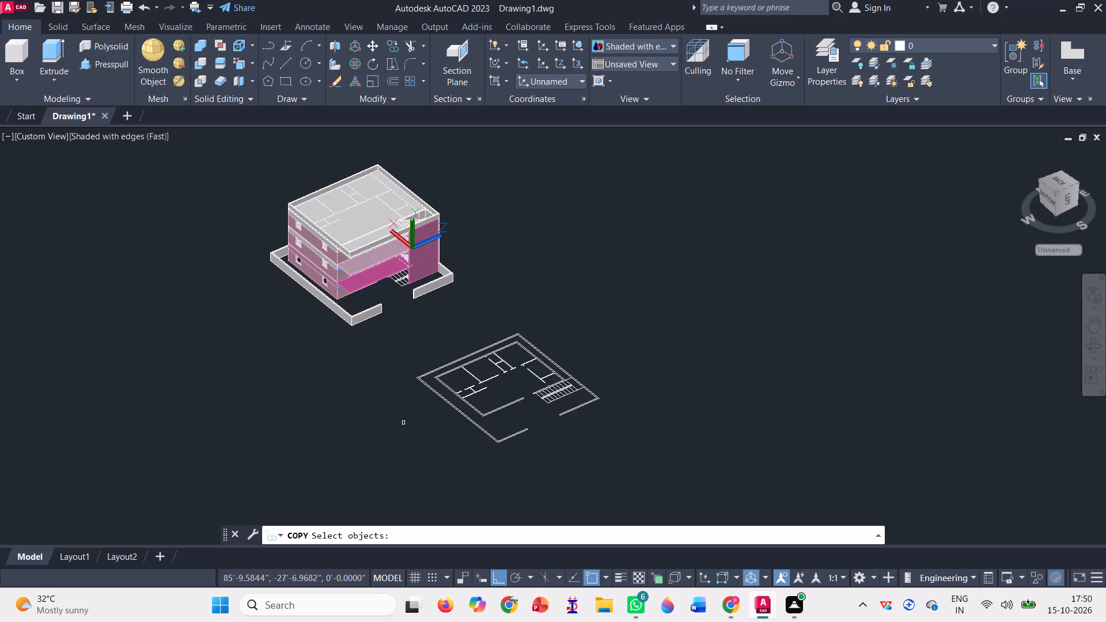
scroll(414, 414, up, 1)
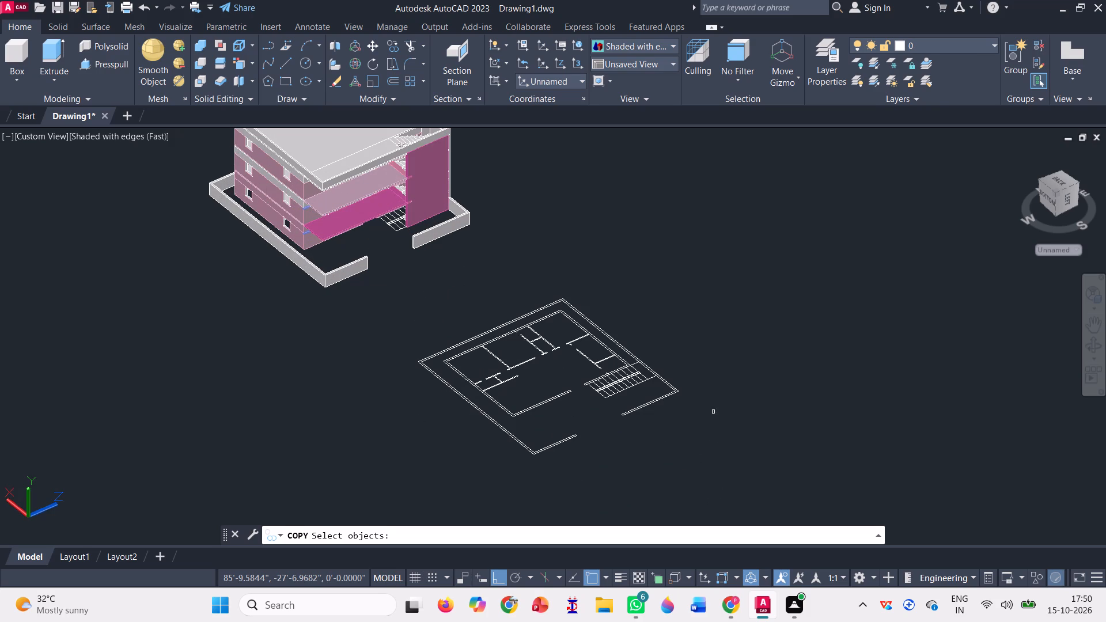
scroll(641, 336, up, 1)
click(578, 511)
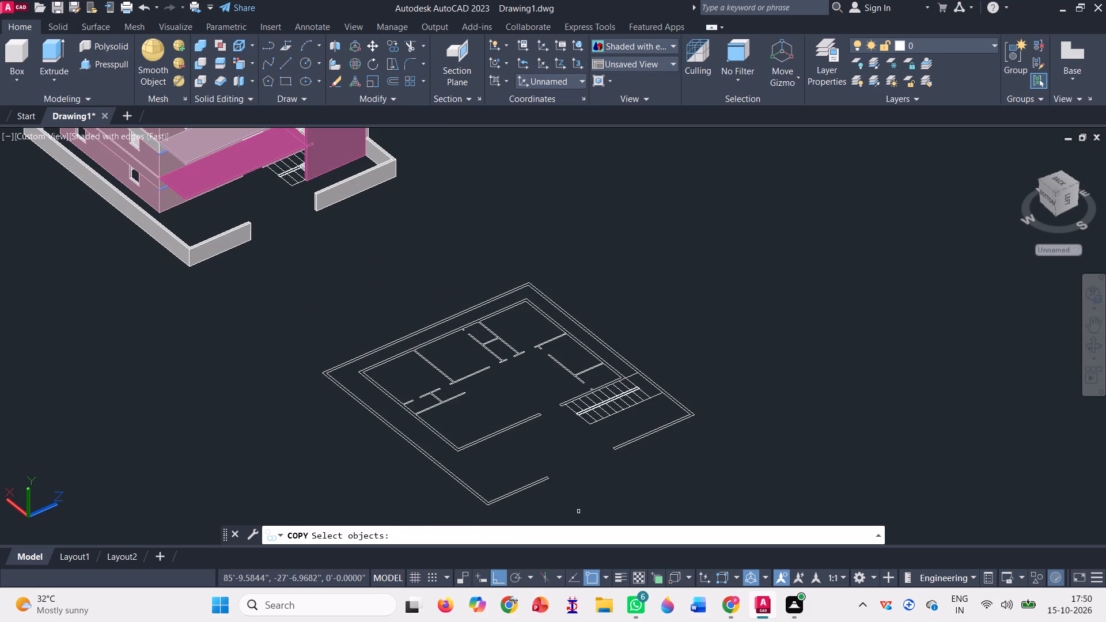
click(397, 282)
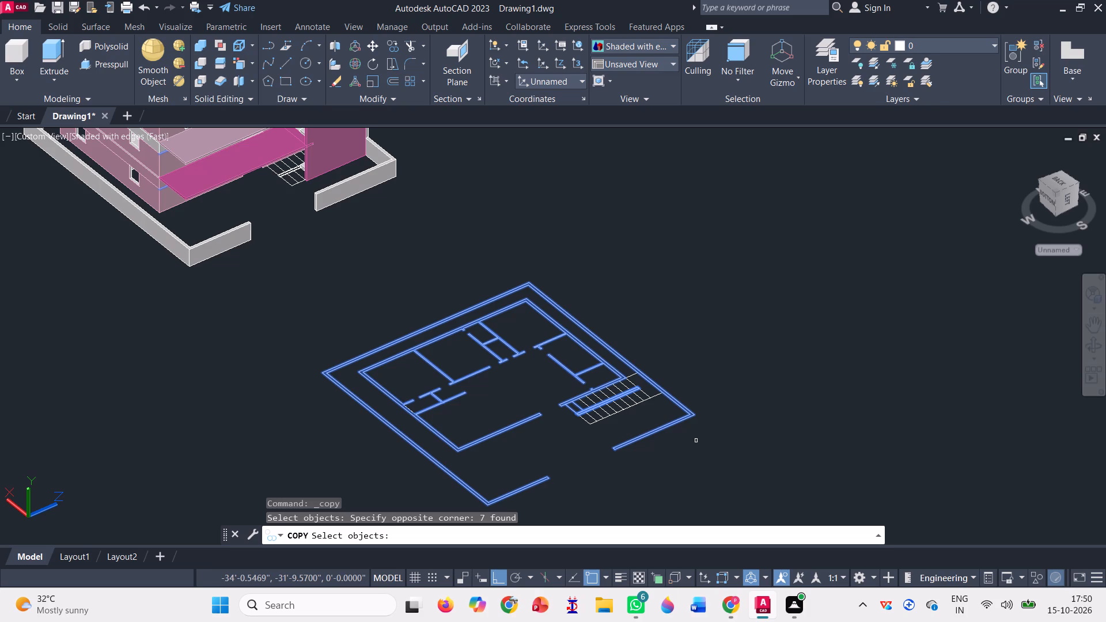
click(719, 464)
click(514, 333)
scroll(577, 298, down, 1)
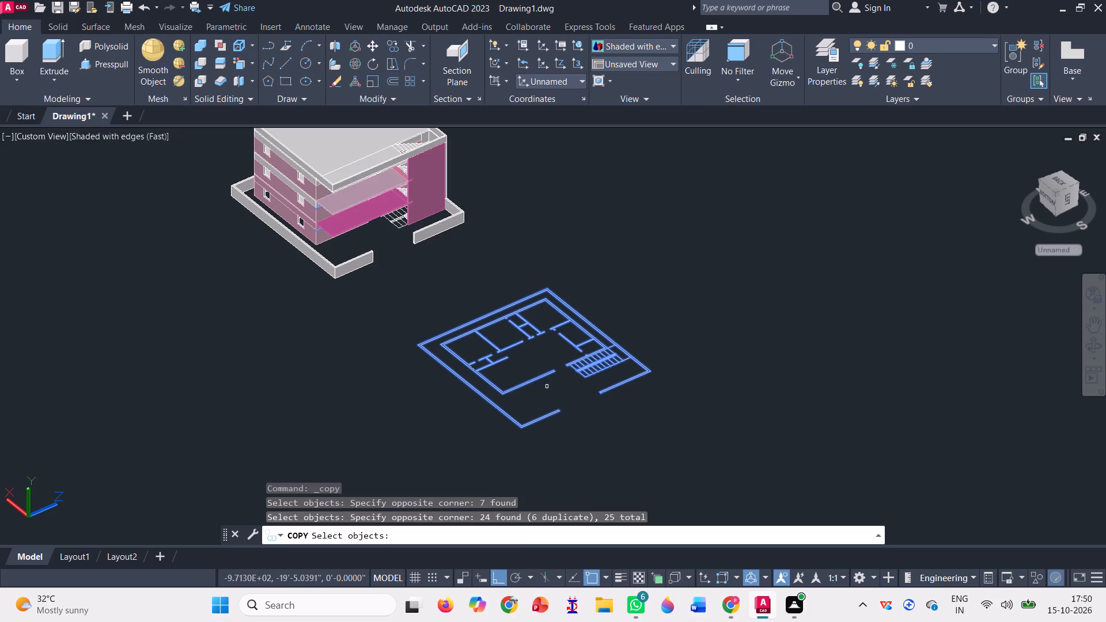
key(space)
scroll(508, 411, up, 2)
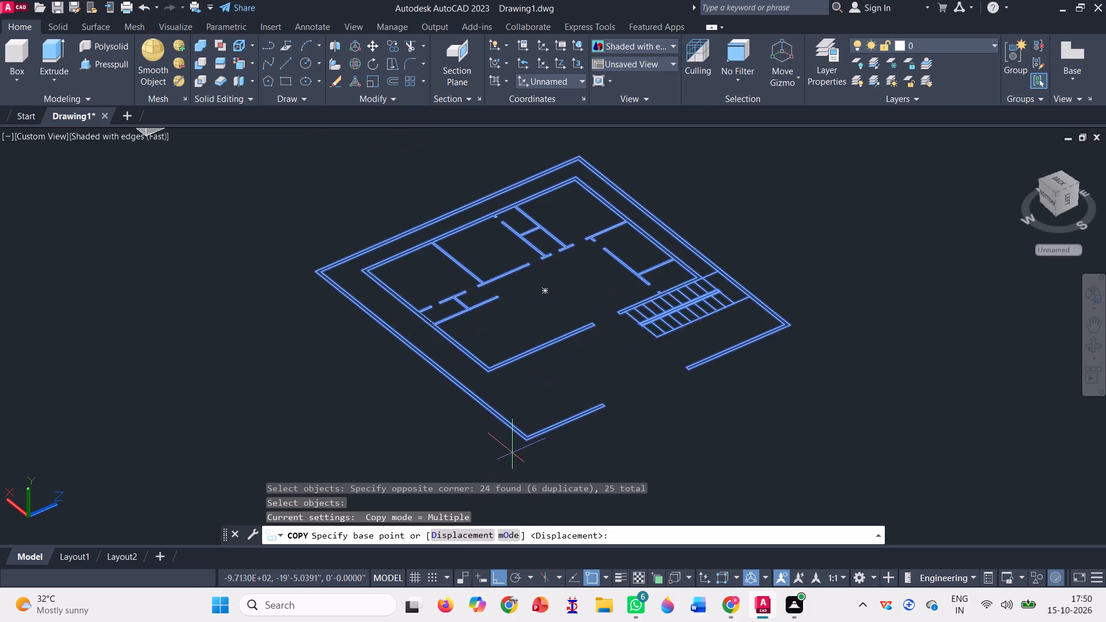
scroll(525, 447, up, 3)
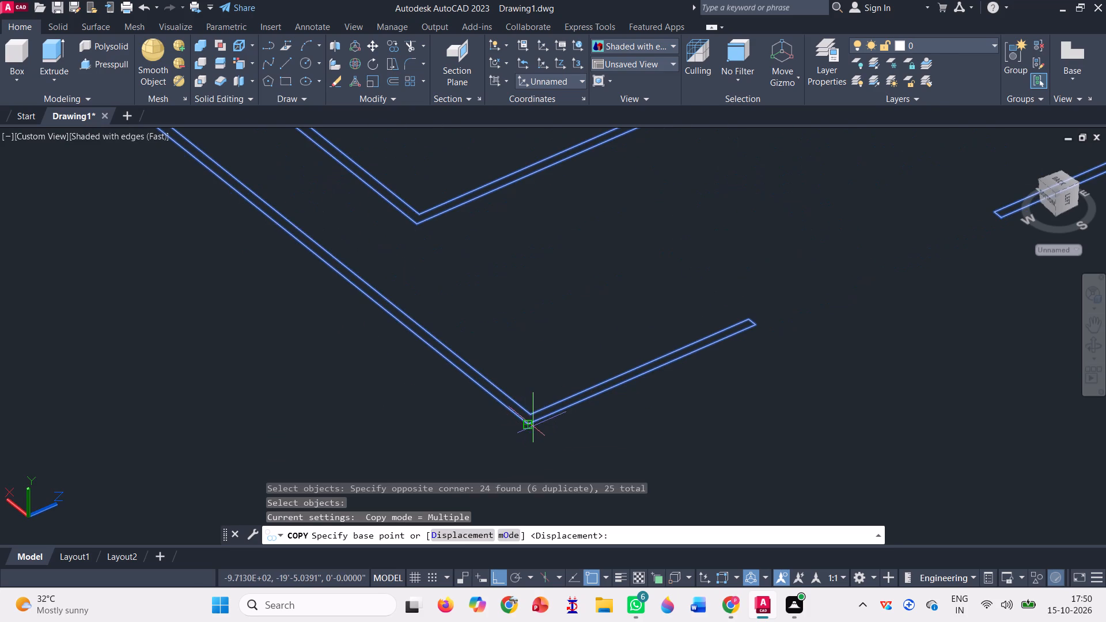
click(530, 420)
scroll(450, 432, down, 3)
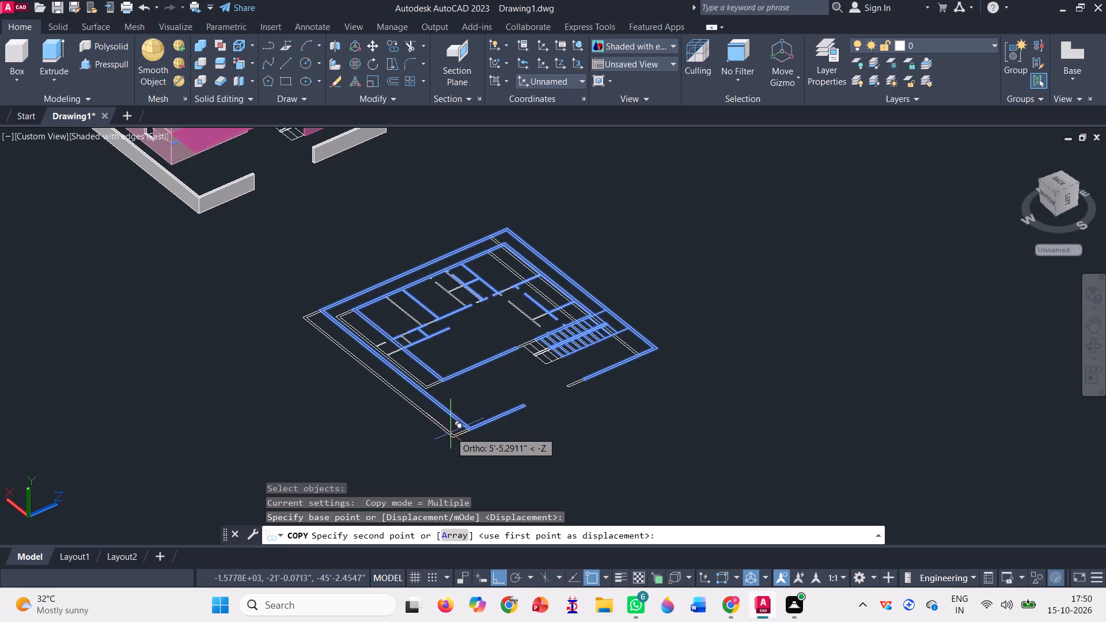
scroll(450, 432, down, 2)
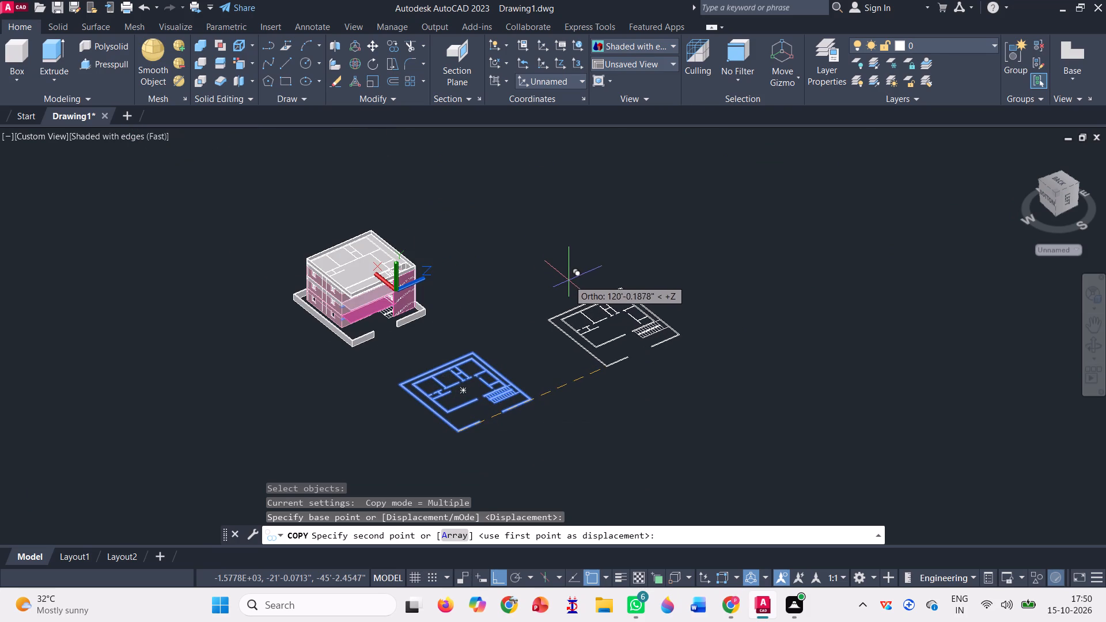
click(593, 321)
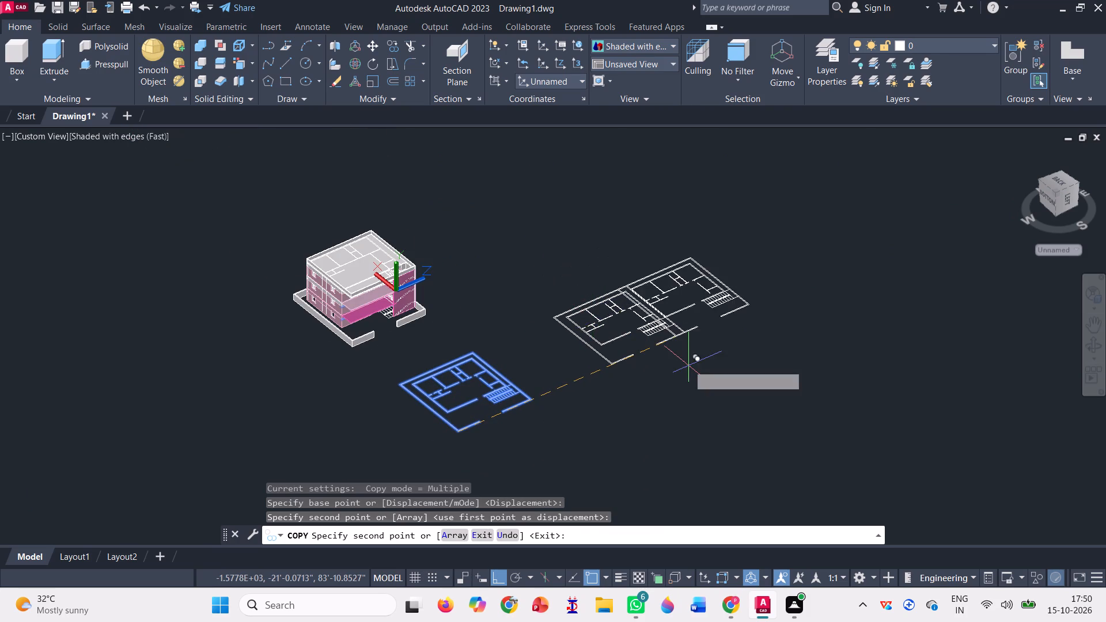
key(Escape)
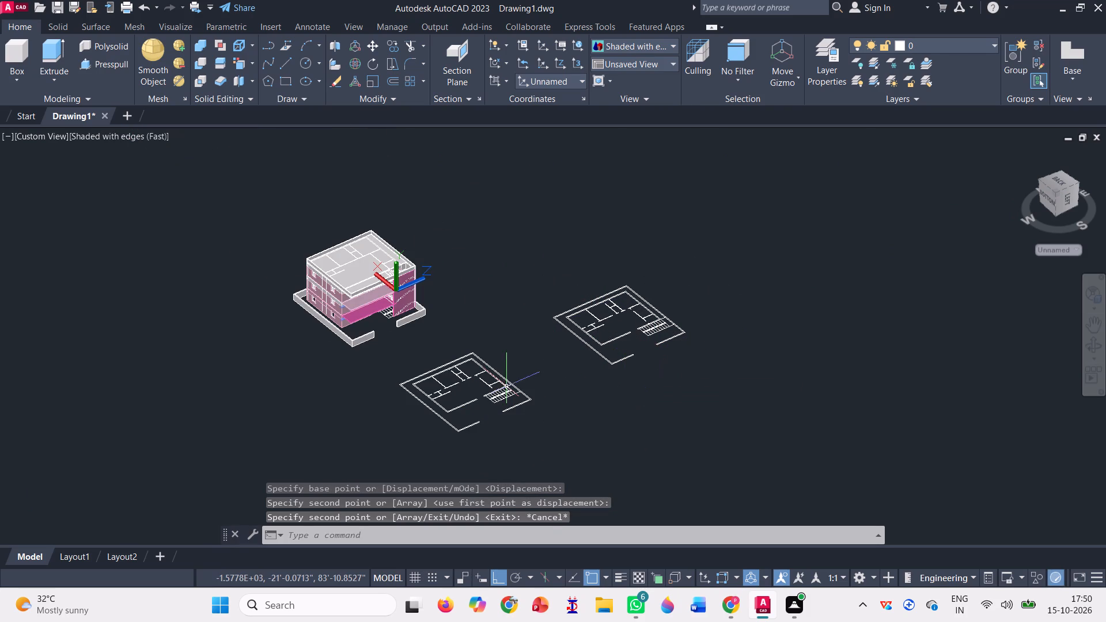
Erase the original 2D floor plan in front of the building, keeping the new copy.
click(540, 443)
click(387, 358)
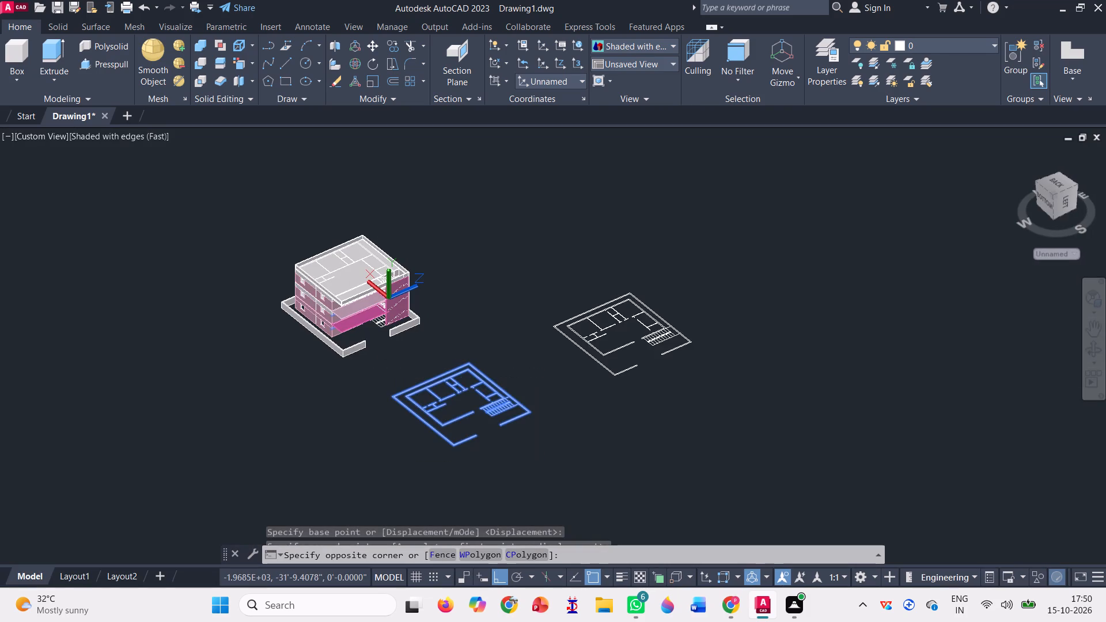
key(Delete)
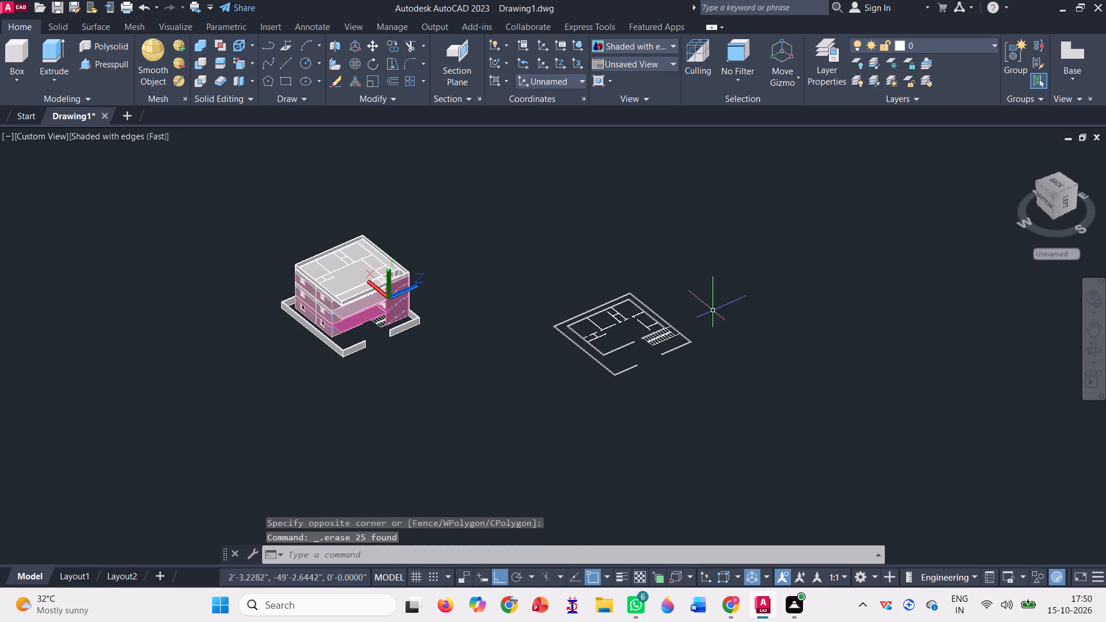
Move the remaining 2D floor plan along the X axis so it lies alongside the building model.
click(397, 42)
click(376, 41)
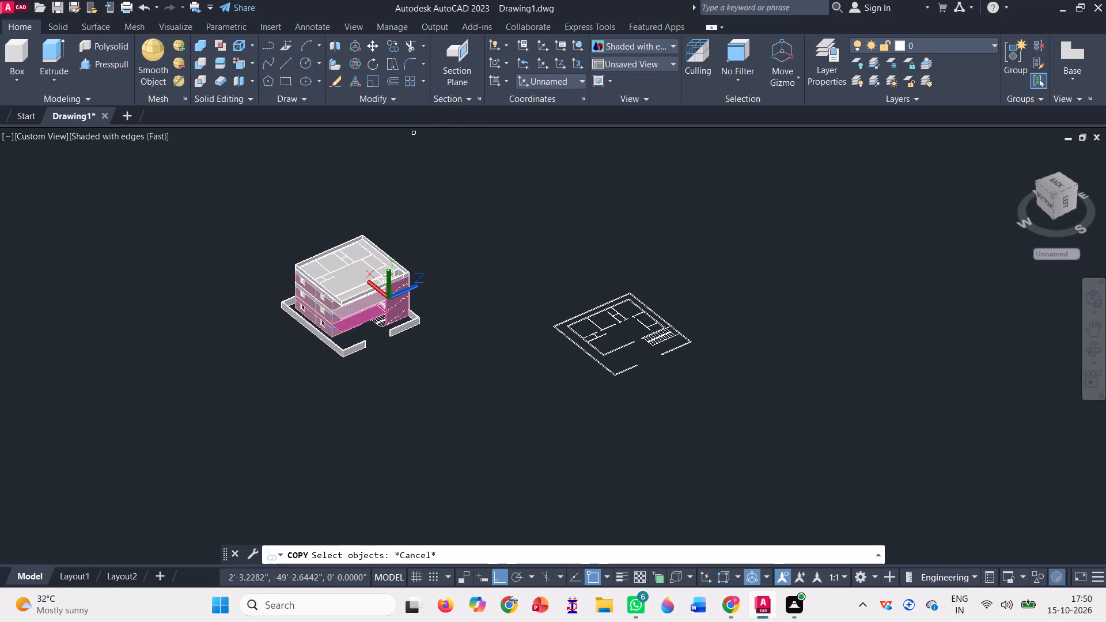
click(706, 390)
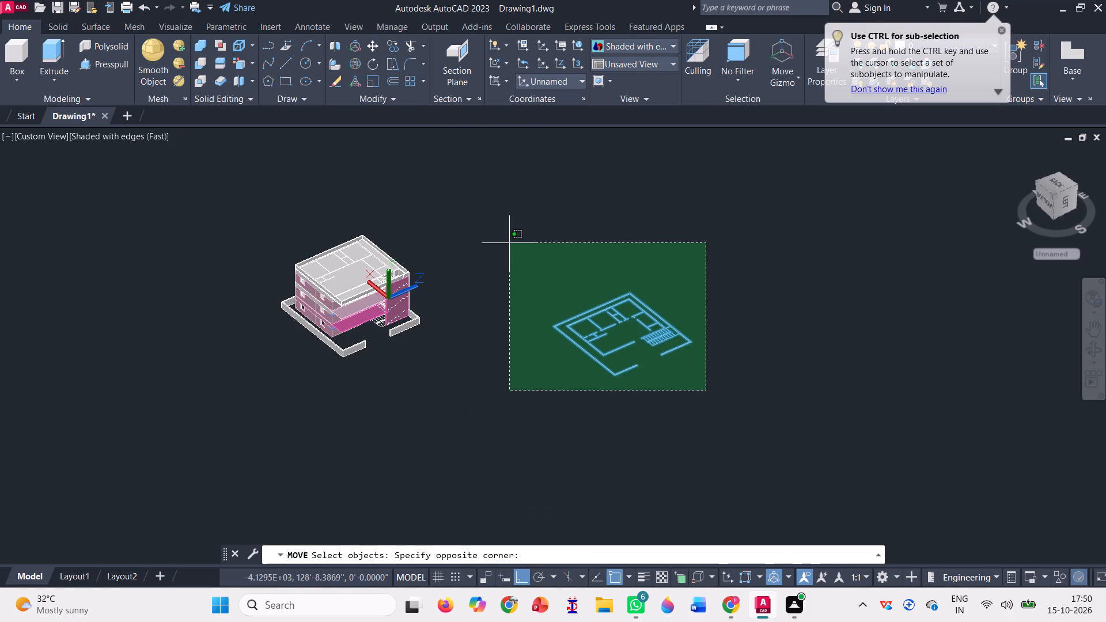
click(509, 242)
key(space)
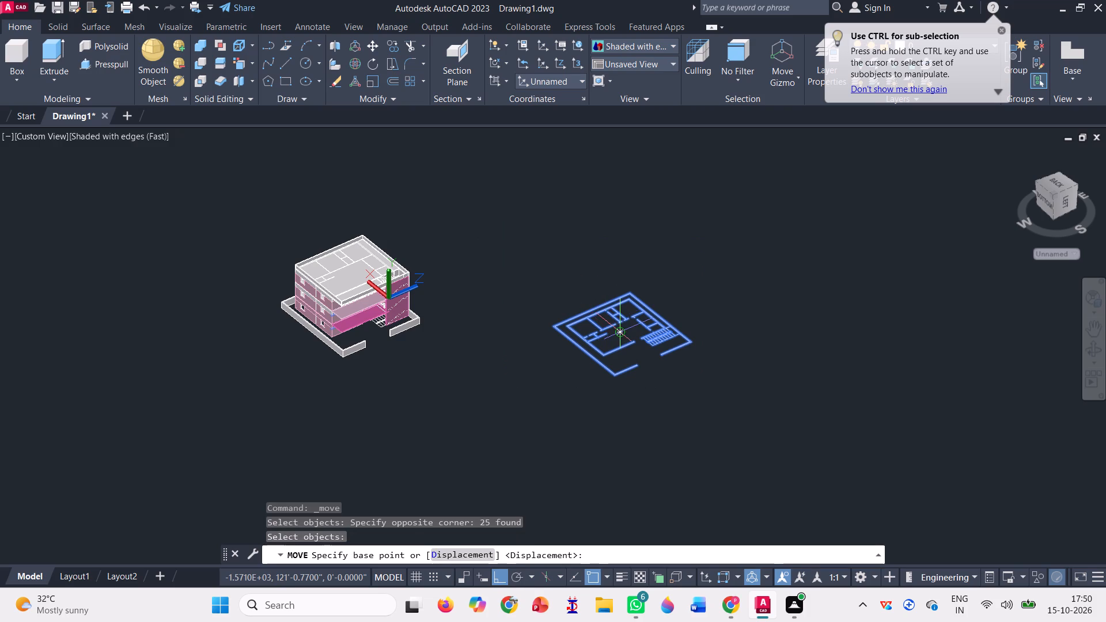
click(619, 335)
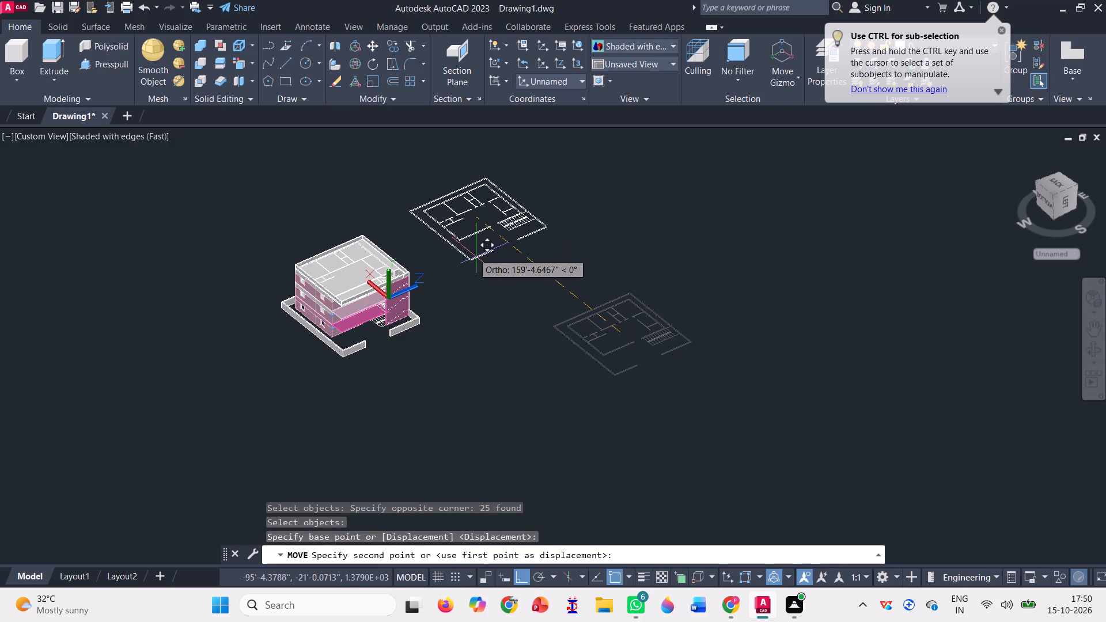
click(497, 271)
Set the viewport to the Top view, framing the building and the floor plan.
scroll(499, 131, up, 3)
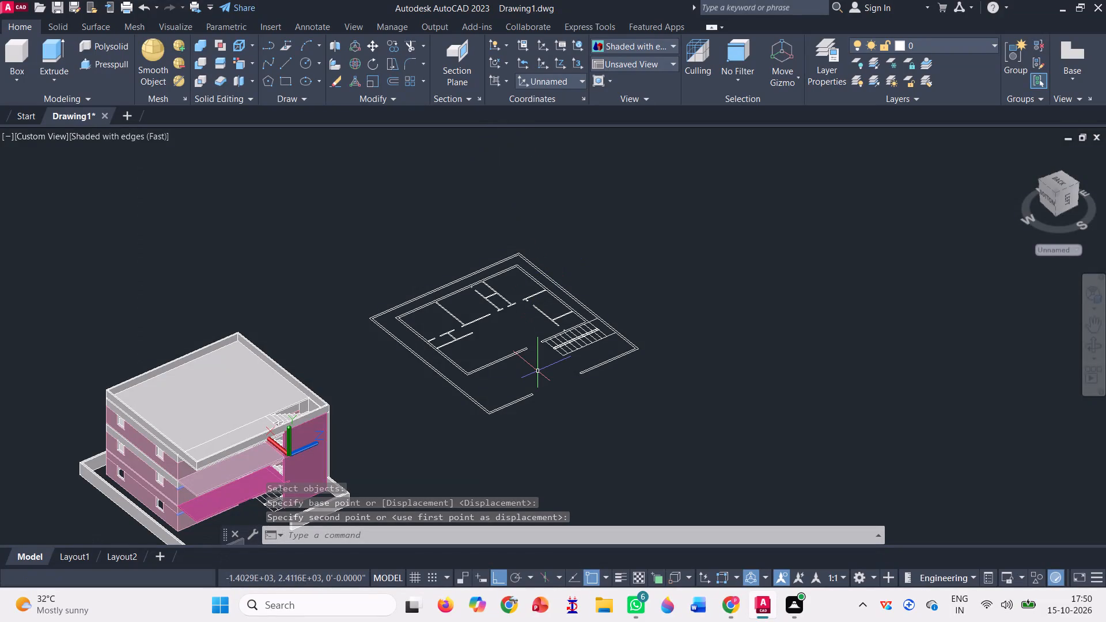
scroll(623, 284, up, 1)
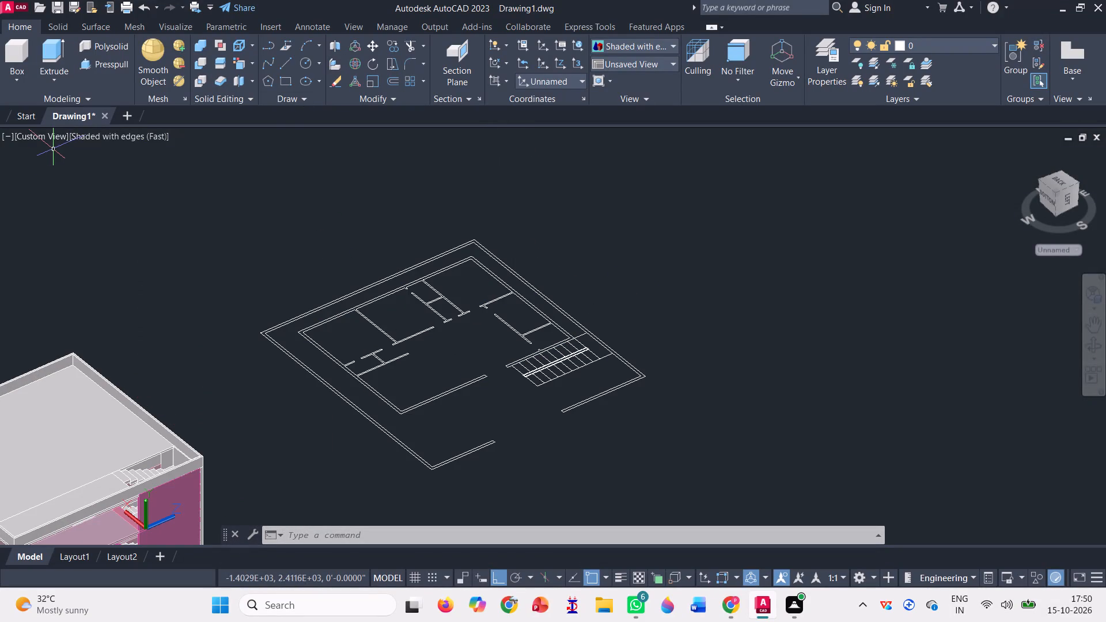
click(38, 139)
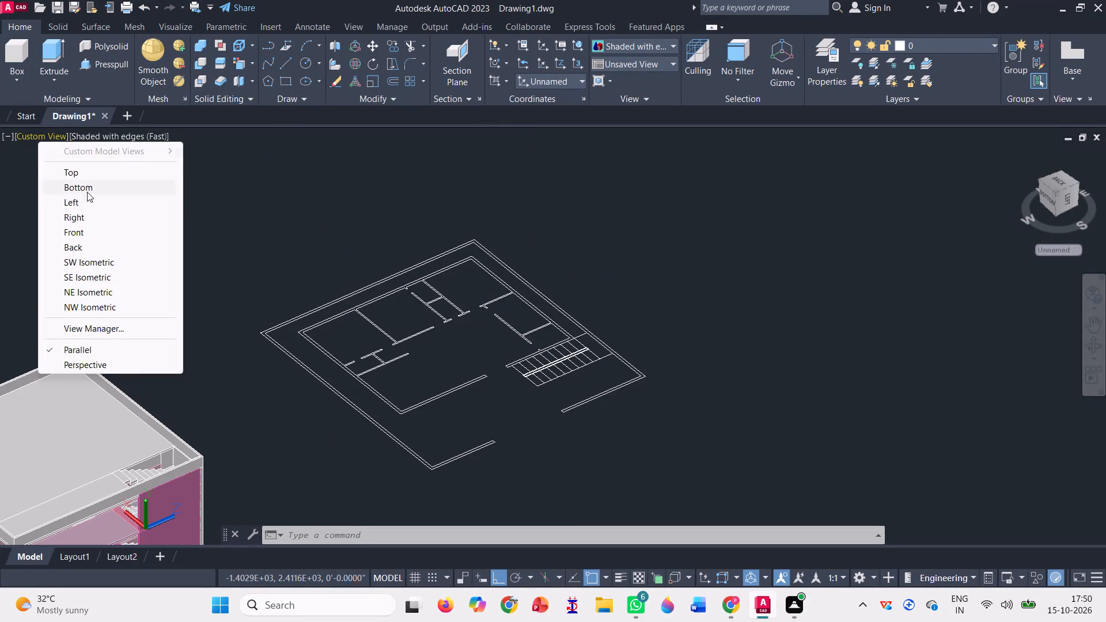
click(122, 169)
scroll(733, 354, down, 1)
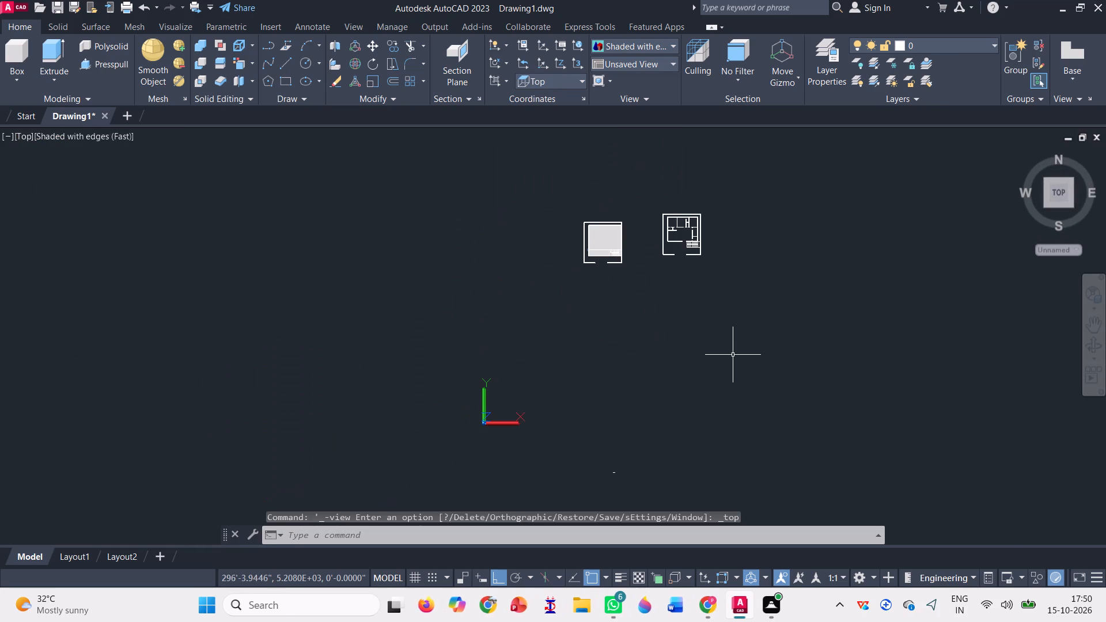
scroll(751, 157, up, 2)
scroll(671, 306, up, 1)
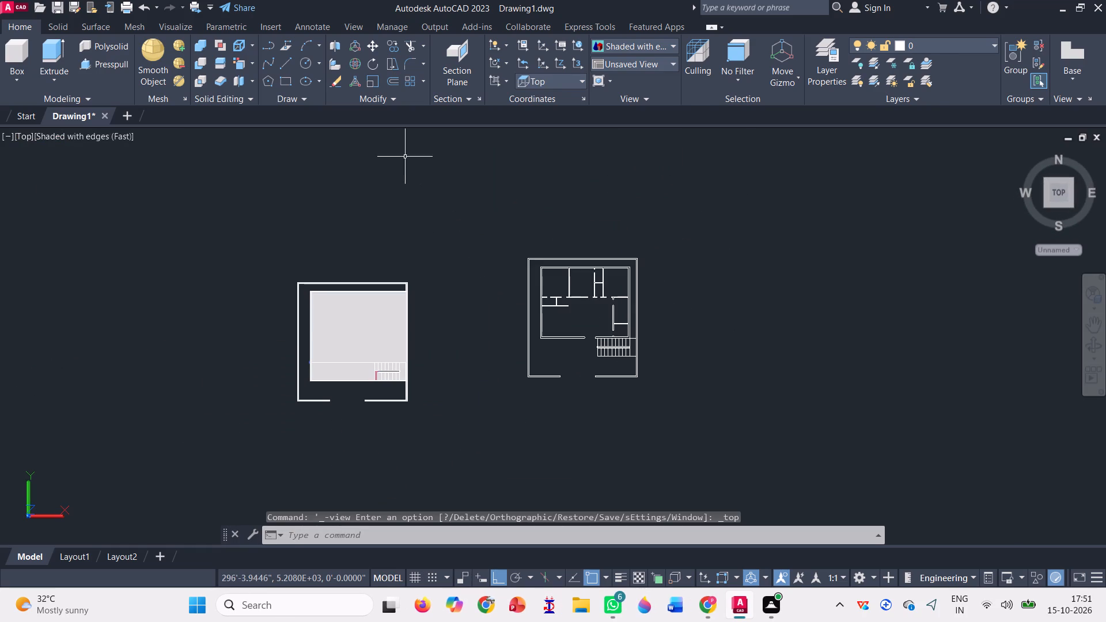
Switch the workspace to Drafting & Annotation.
click(872, 576)
click(865, 449)
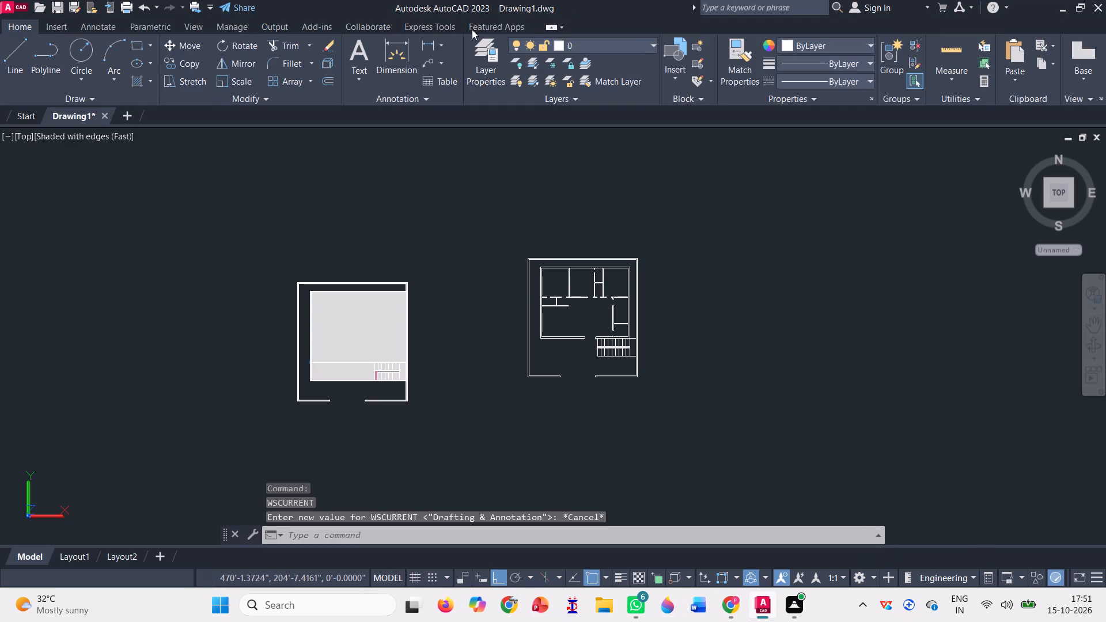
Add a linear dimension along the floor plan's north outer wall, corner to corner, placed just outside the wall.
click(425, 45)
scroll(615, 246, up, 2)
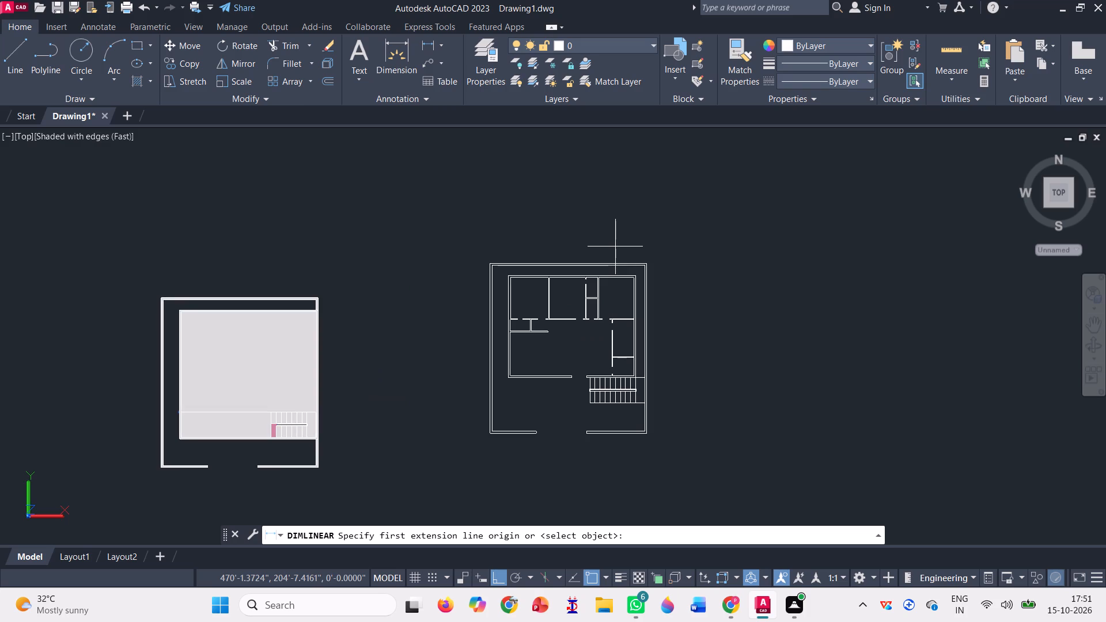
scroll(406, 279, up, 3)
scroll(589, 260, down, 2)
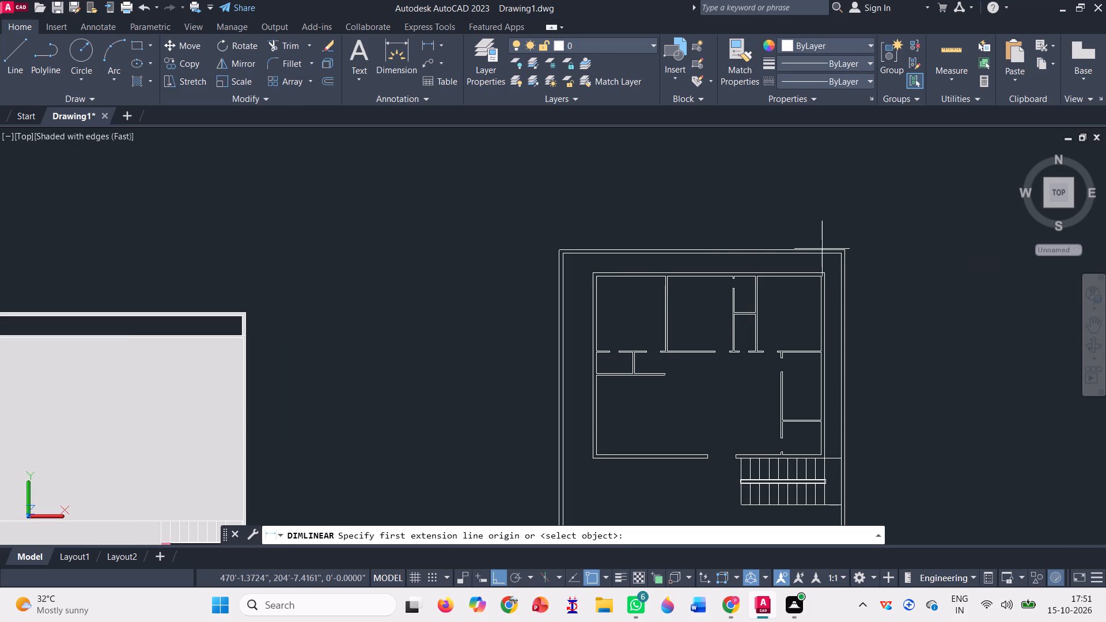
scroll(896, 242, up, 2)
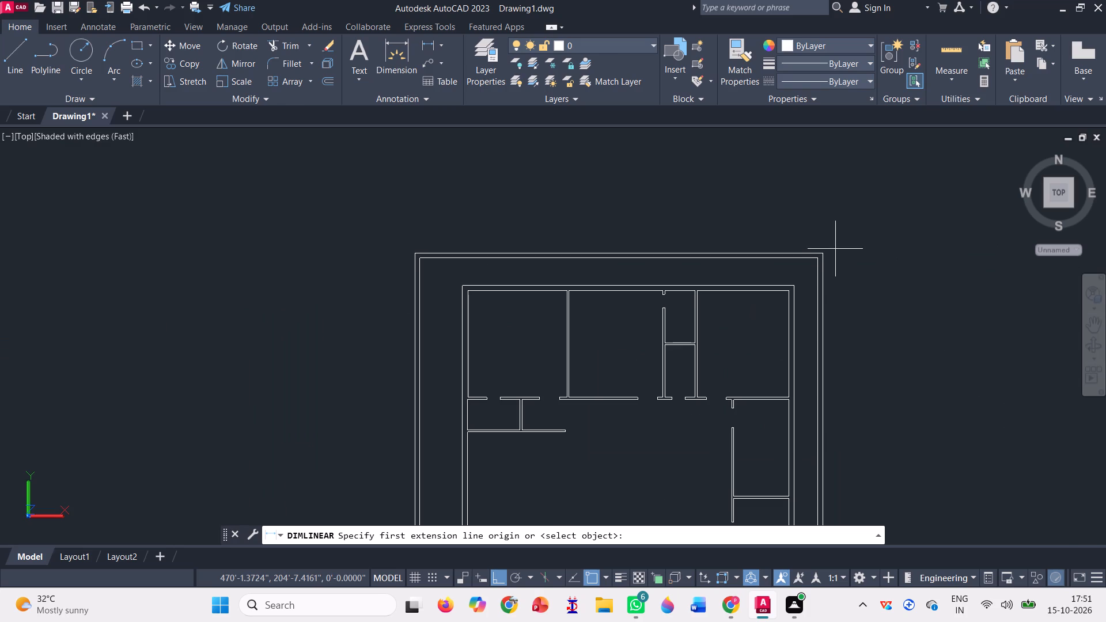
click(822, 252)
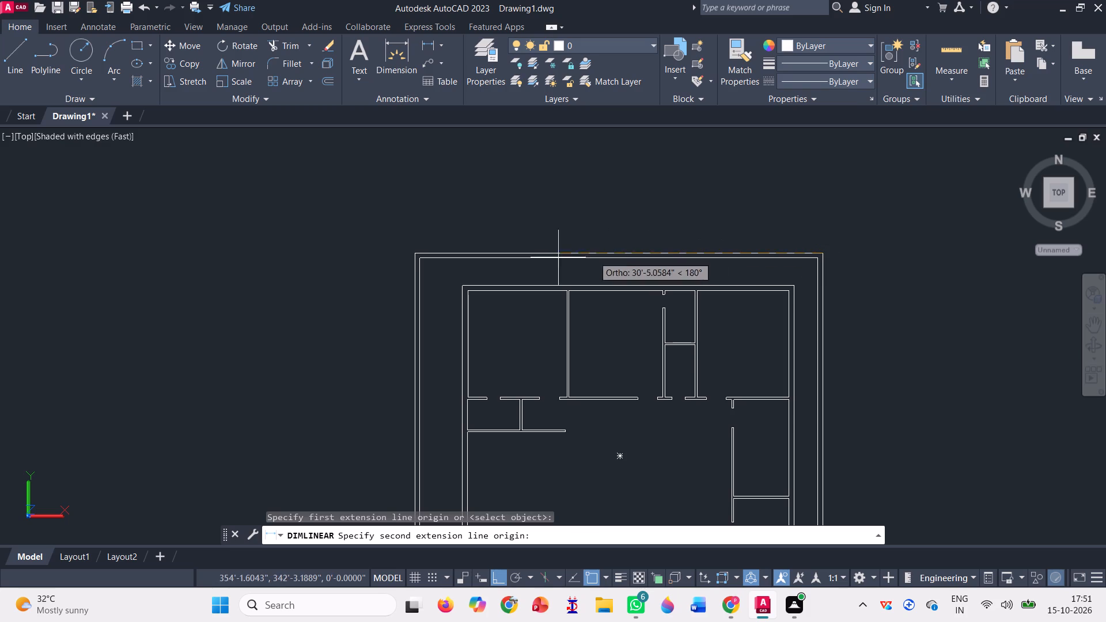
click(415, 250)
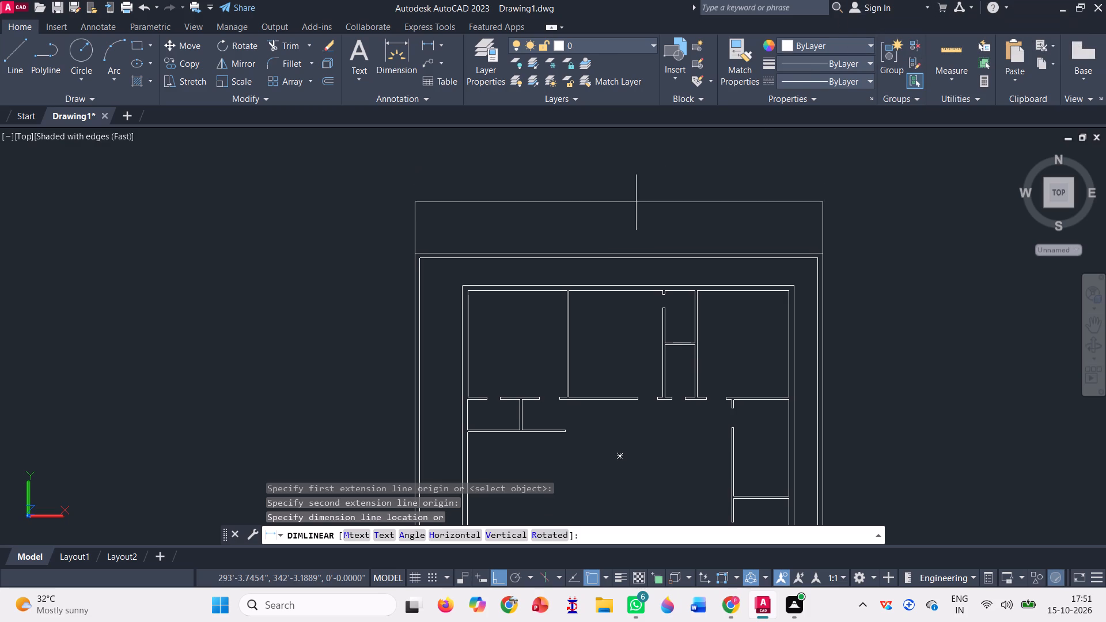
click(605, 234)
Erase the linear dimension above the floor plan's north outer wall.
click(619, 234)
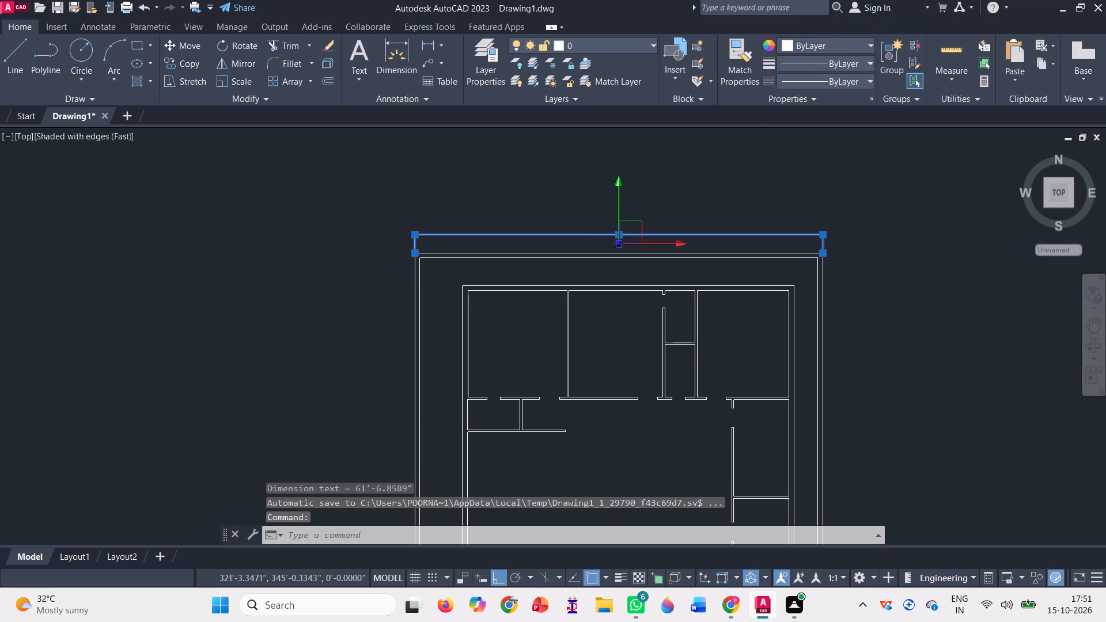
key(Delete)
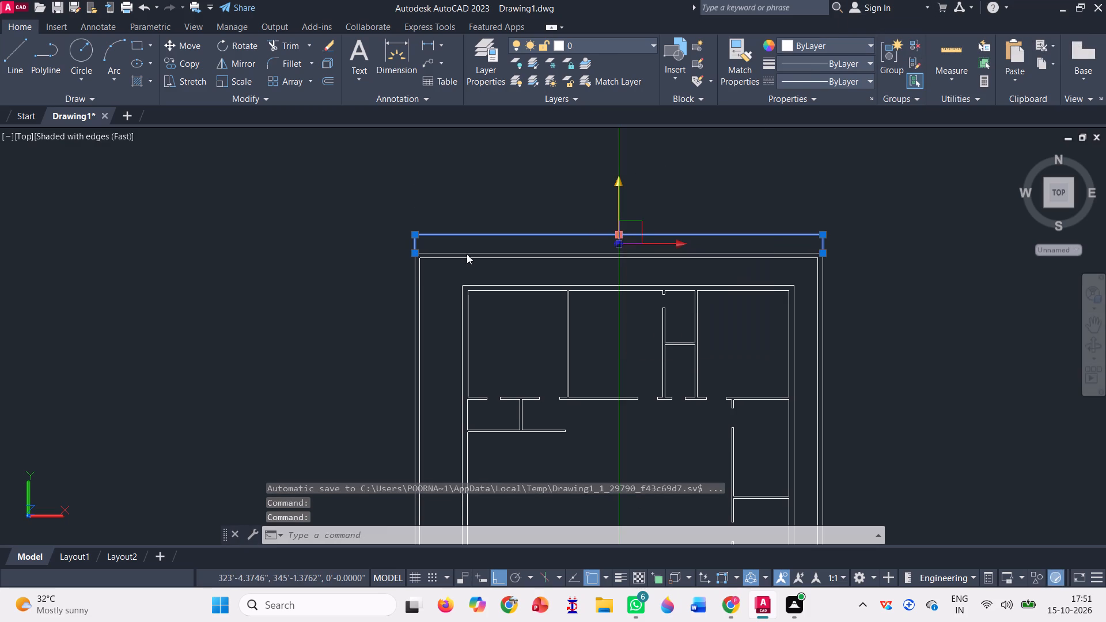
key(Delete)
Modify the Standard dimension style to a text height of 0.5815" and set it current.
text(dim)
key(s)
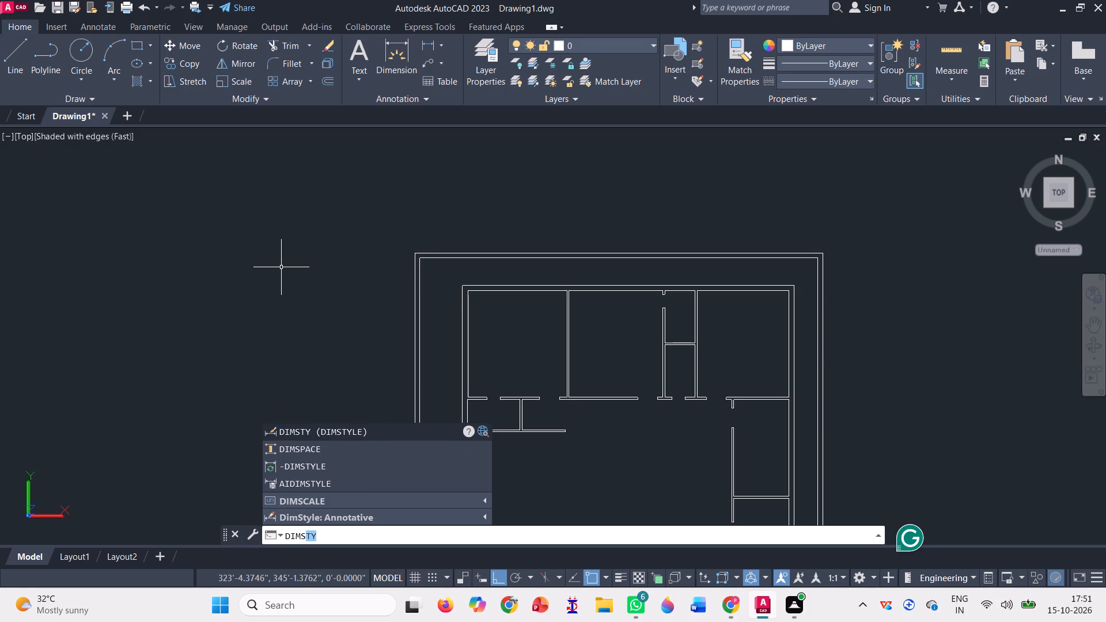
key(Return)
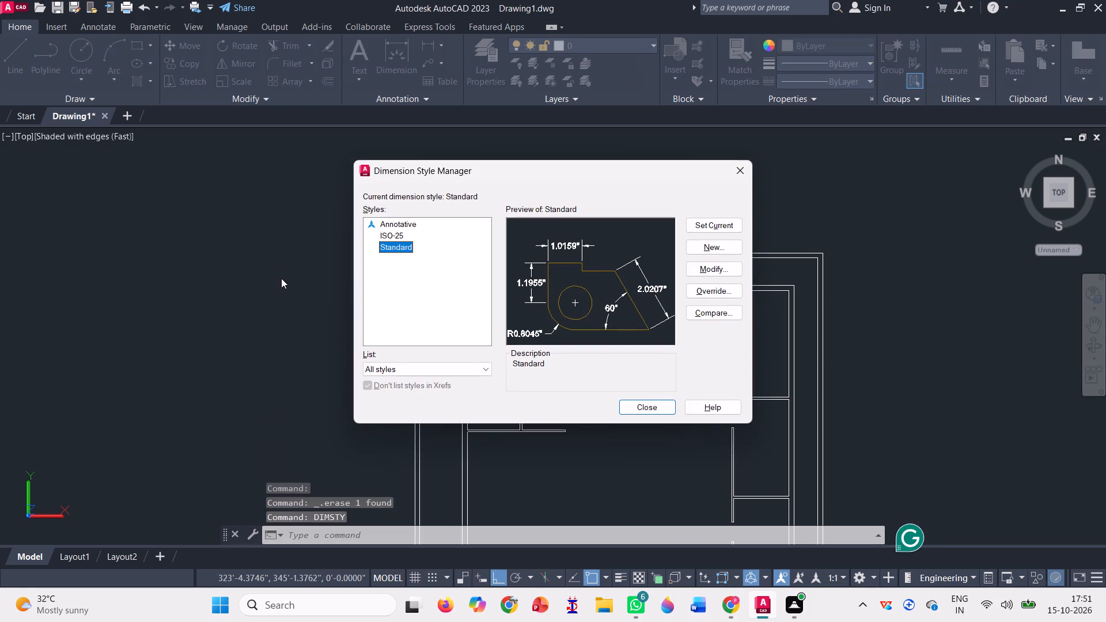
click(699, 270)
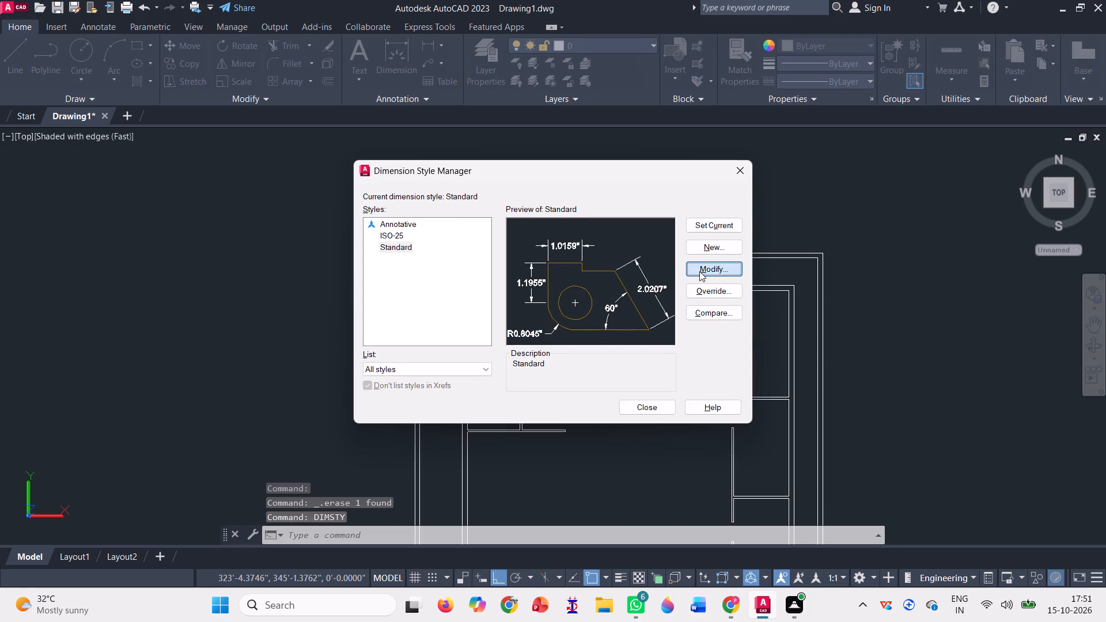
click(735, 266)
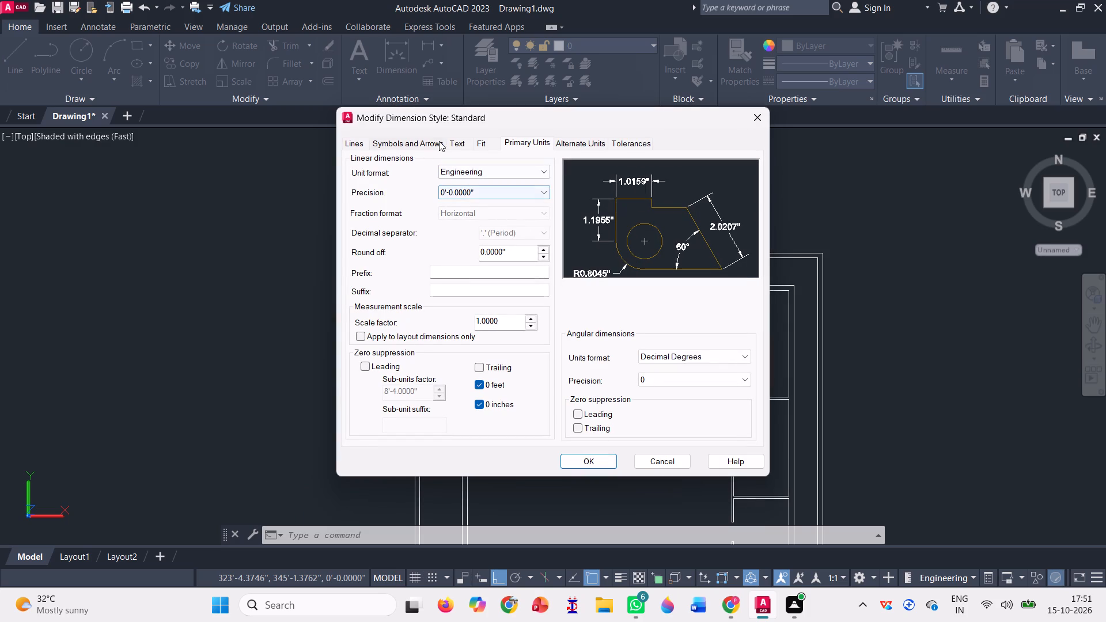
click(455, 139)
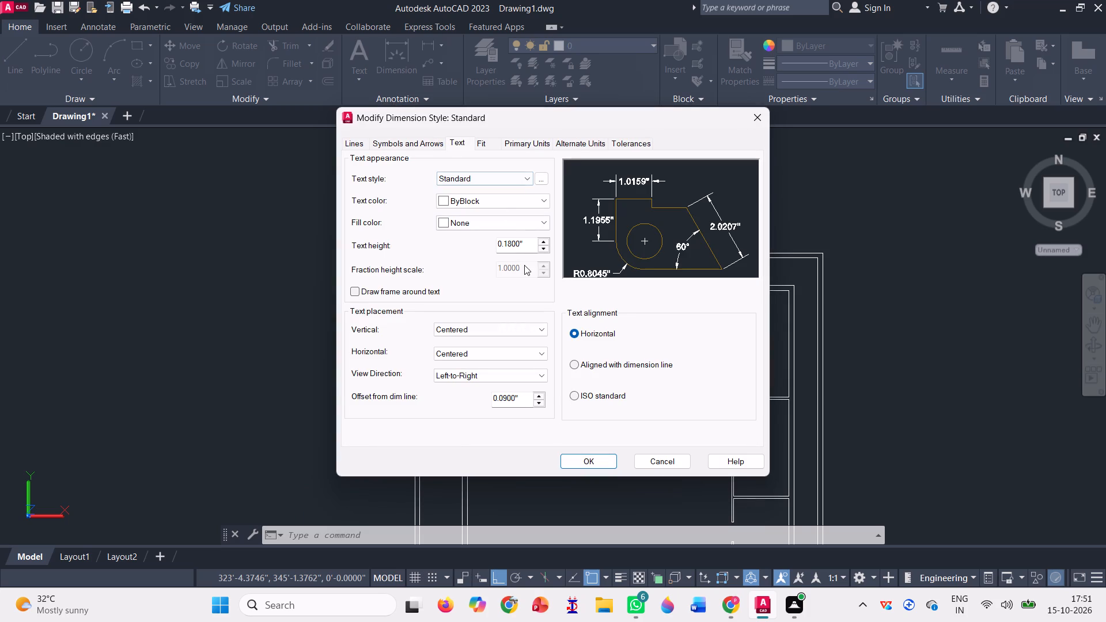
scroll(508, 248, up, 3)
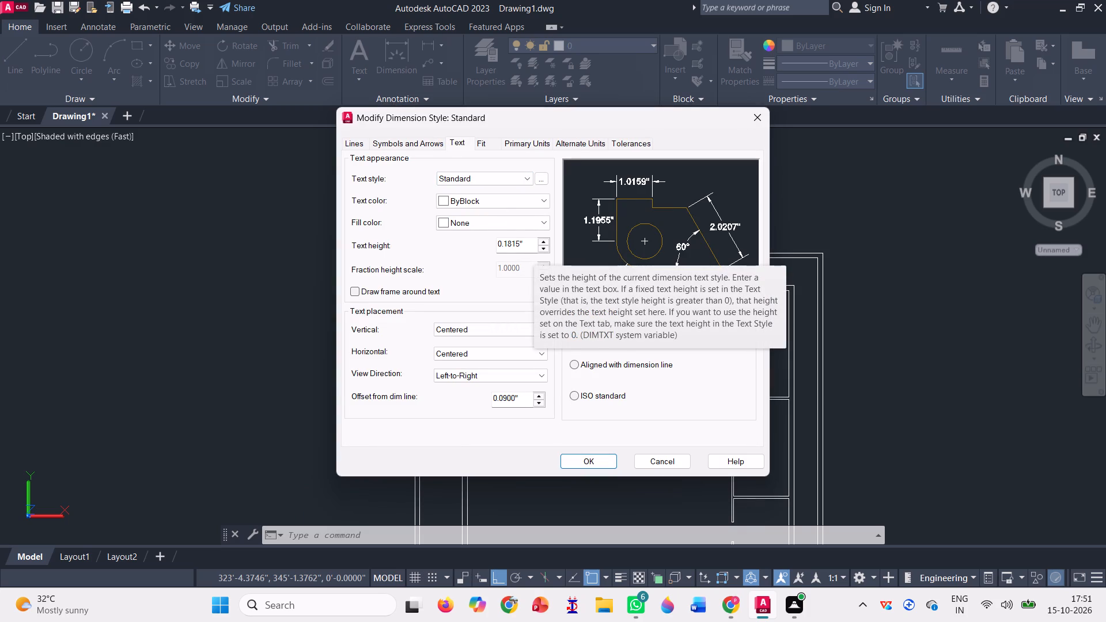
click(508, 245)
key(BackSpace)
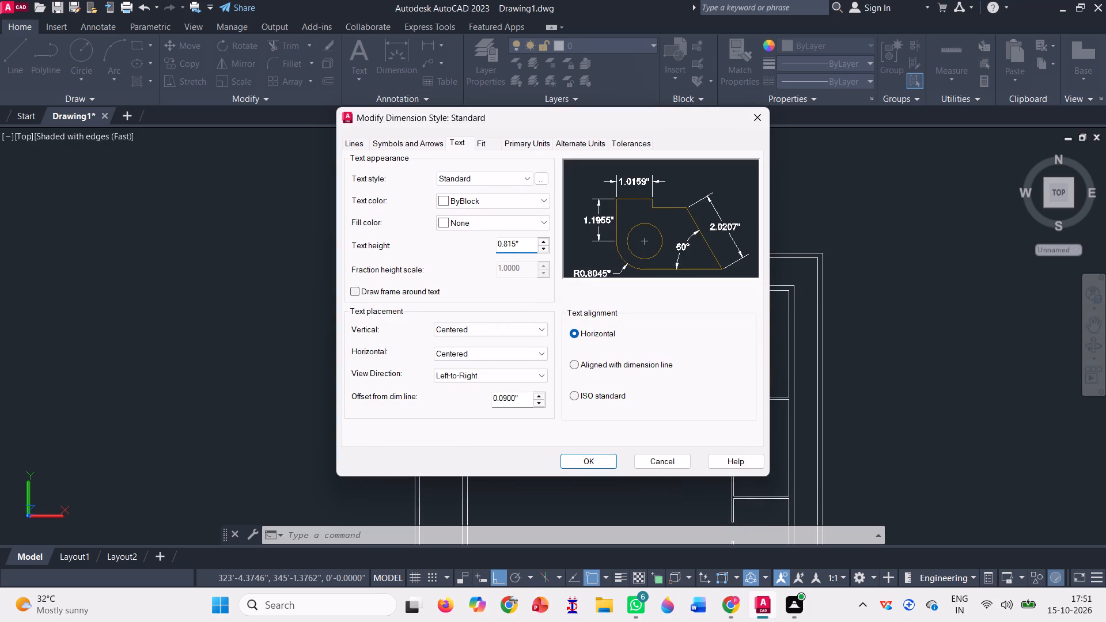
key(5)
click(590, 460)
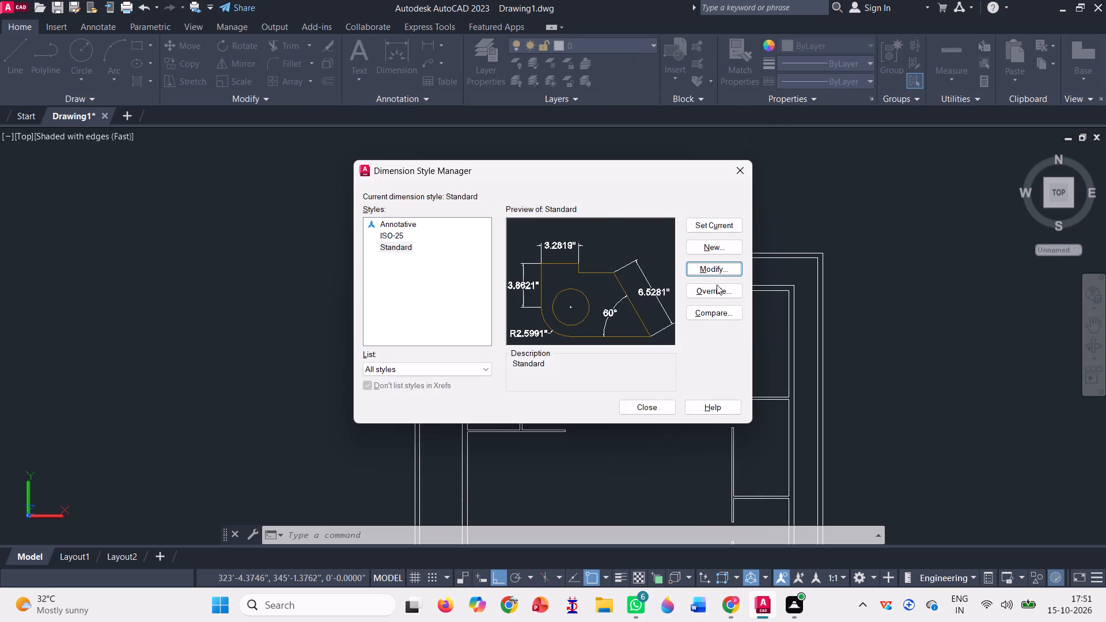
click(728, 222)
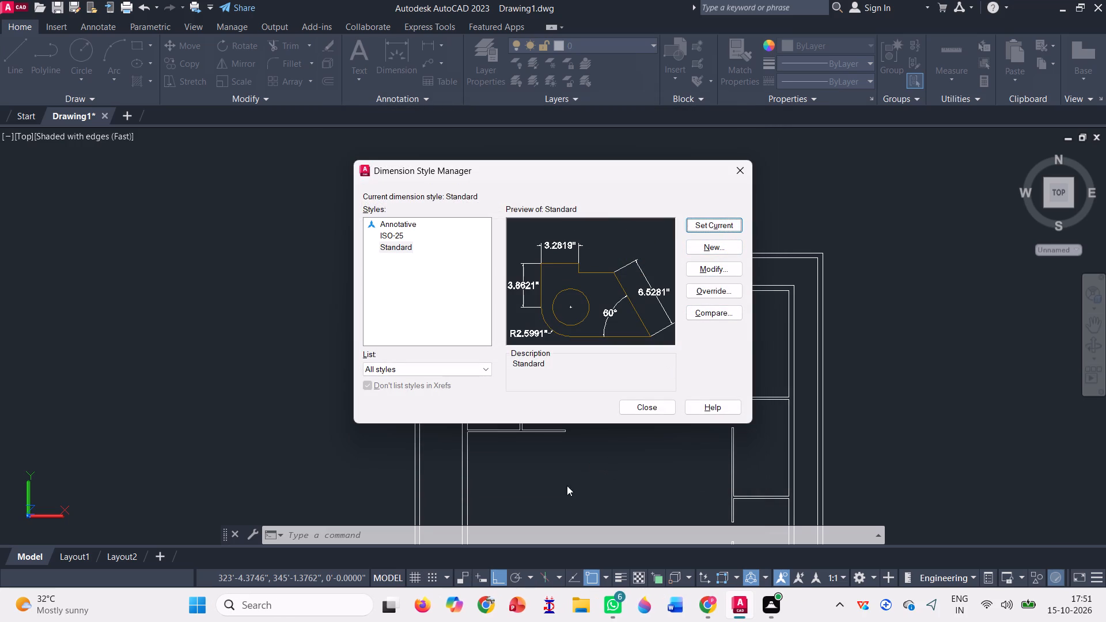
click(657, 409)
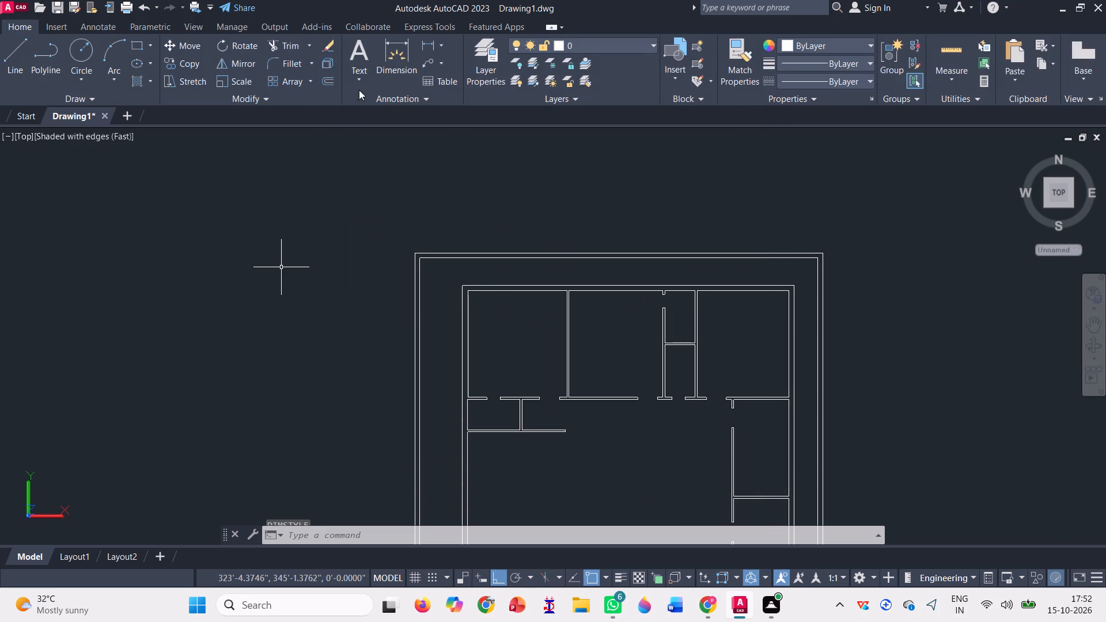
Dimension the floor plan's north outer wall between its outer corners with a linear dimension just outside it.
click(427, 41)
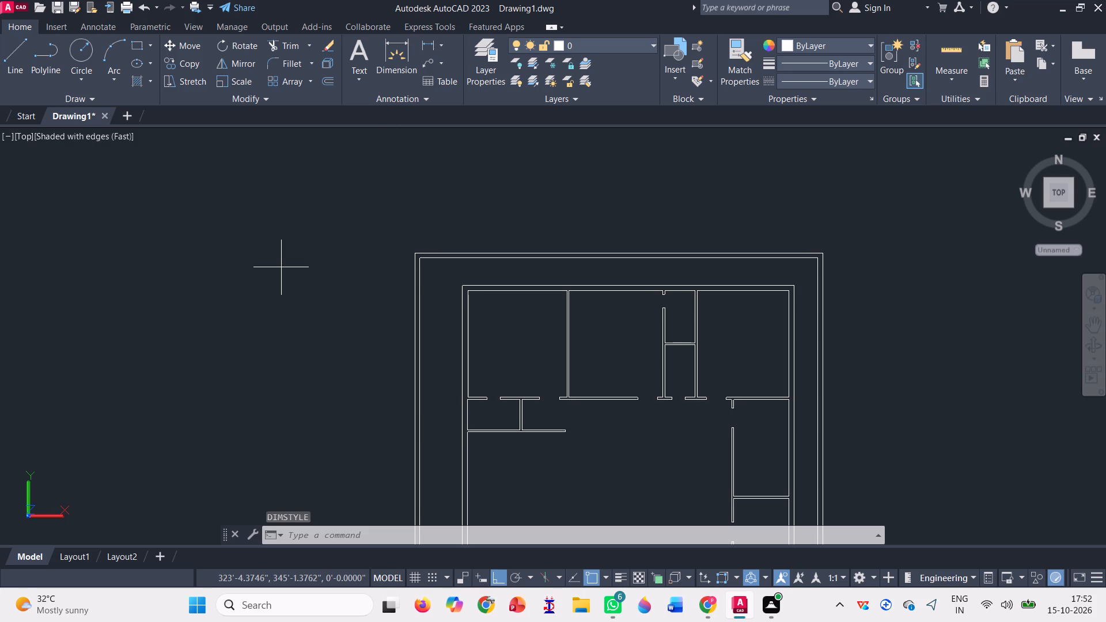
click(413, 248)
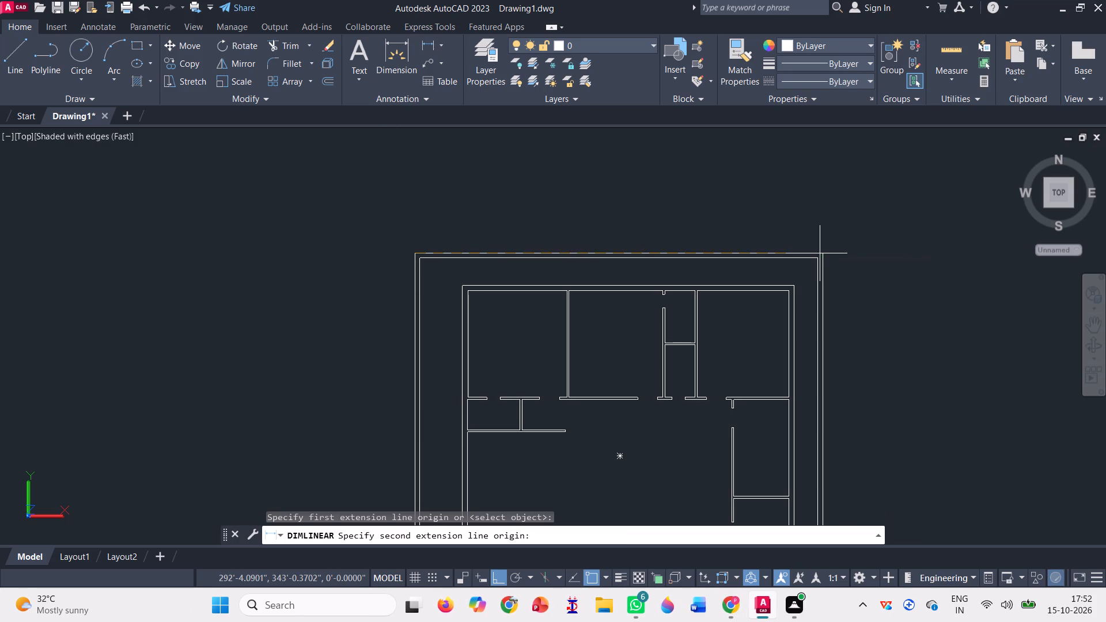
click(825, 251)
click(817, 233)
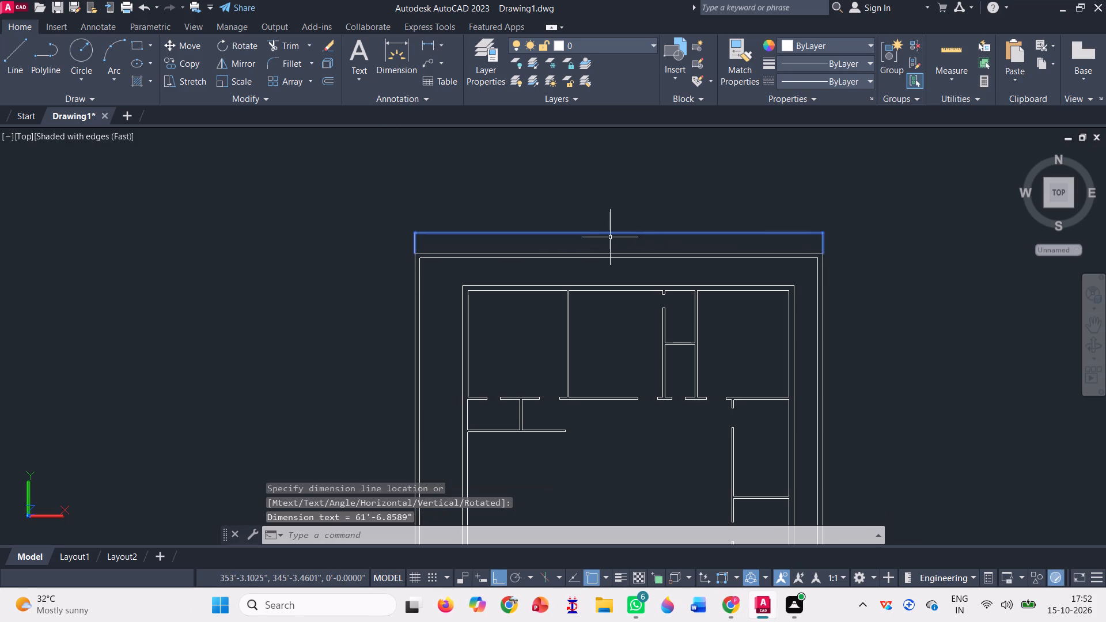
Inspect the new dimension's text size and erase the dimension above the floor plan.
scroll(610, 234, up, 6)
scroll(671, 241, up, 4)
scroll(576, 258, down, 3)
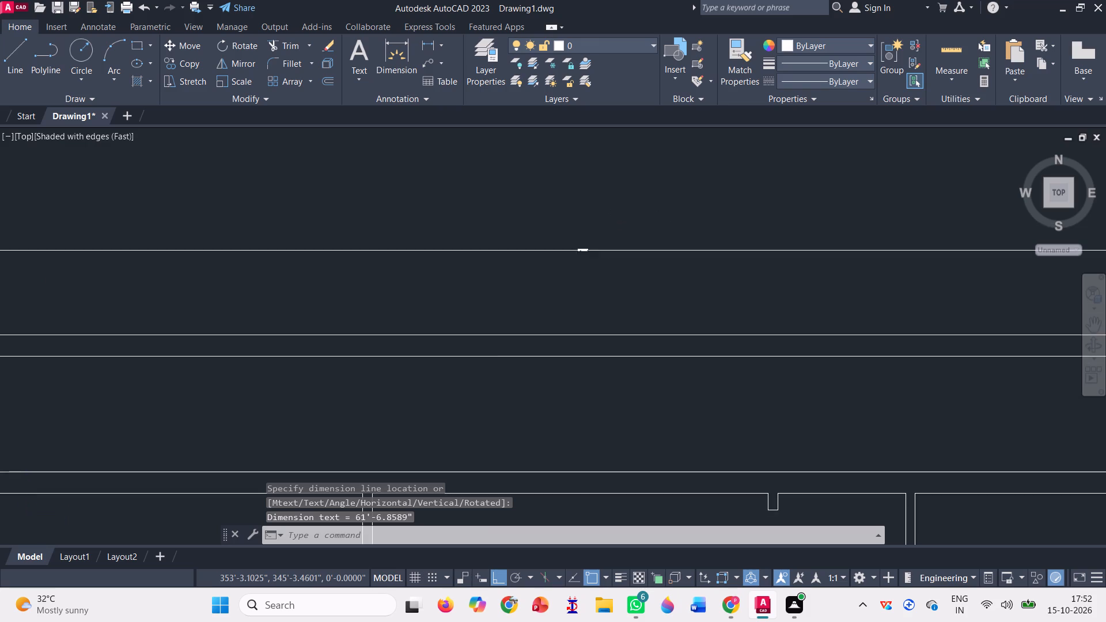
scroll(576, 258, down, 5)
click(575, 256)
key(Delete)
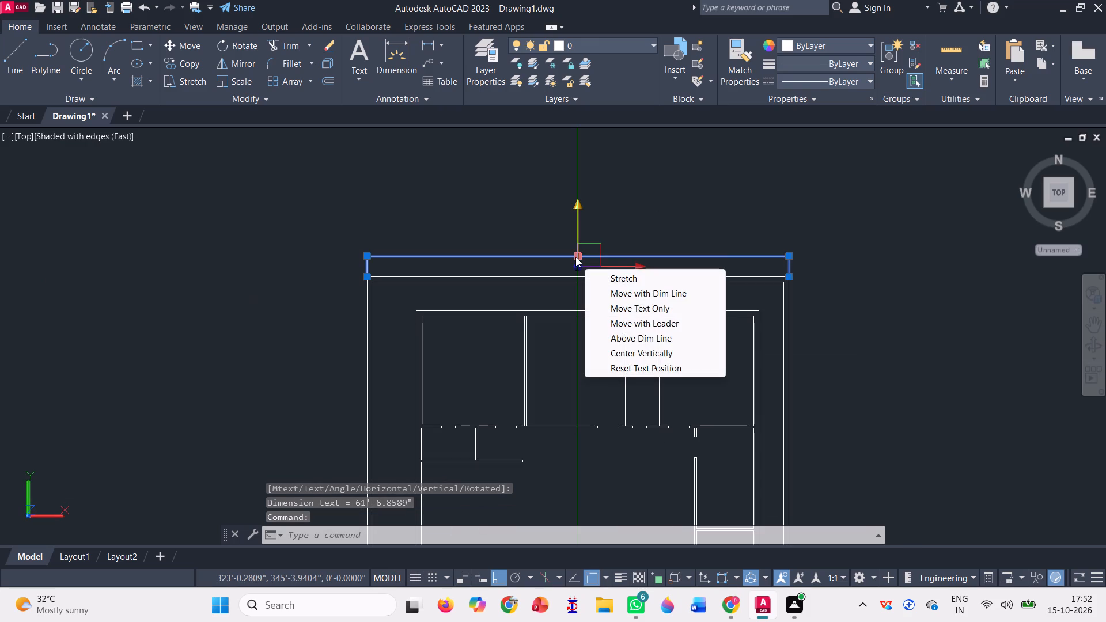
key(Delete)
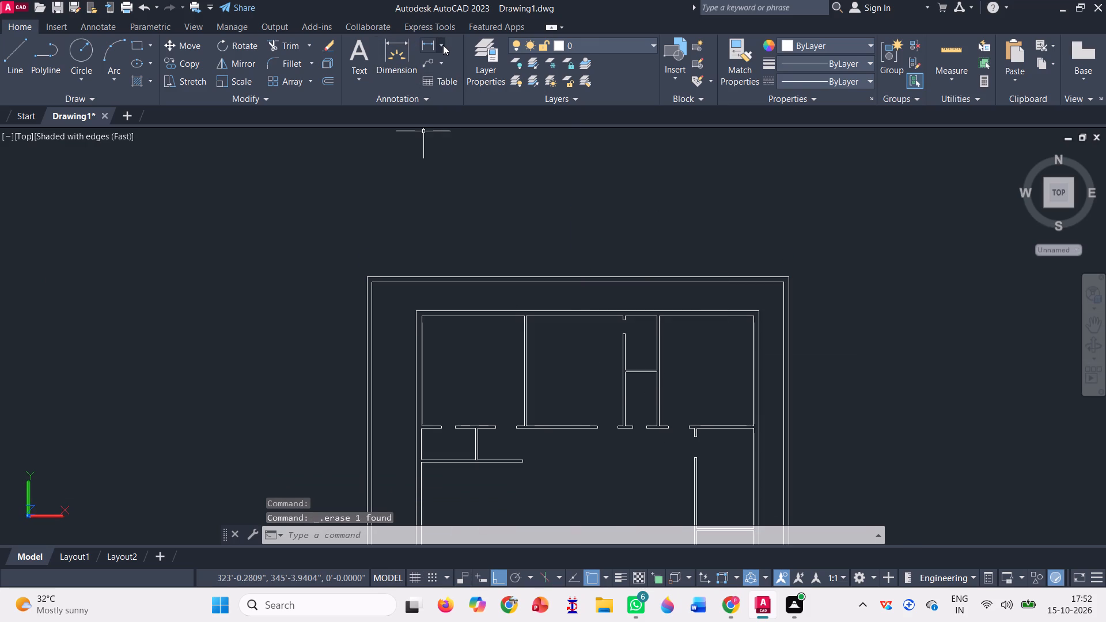
Set the Standard dimension style's text height to 0.5' and make the style current.
text(dims)
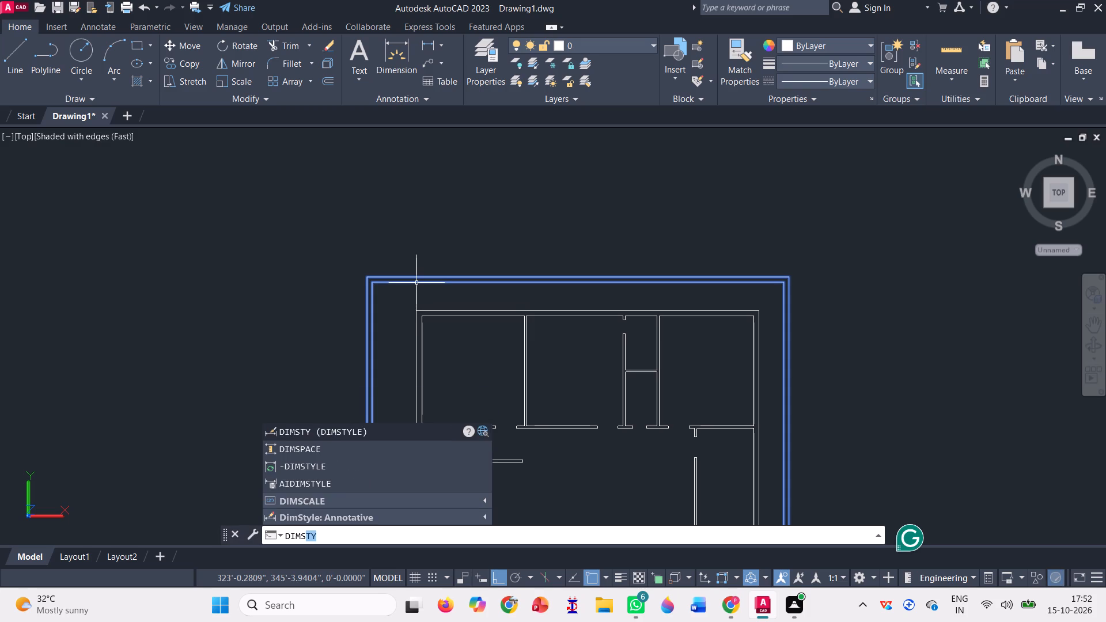
key(Return)
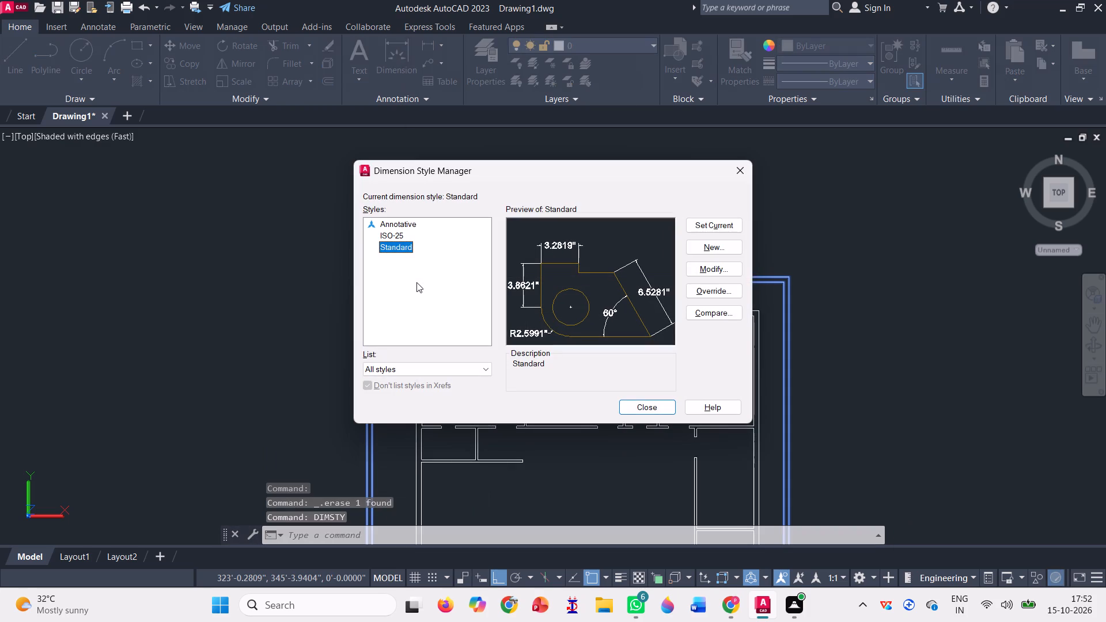
click(722, 268)
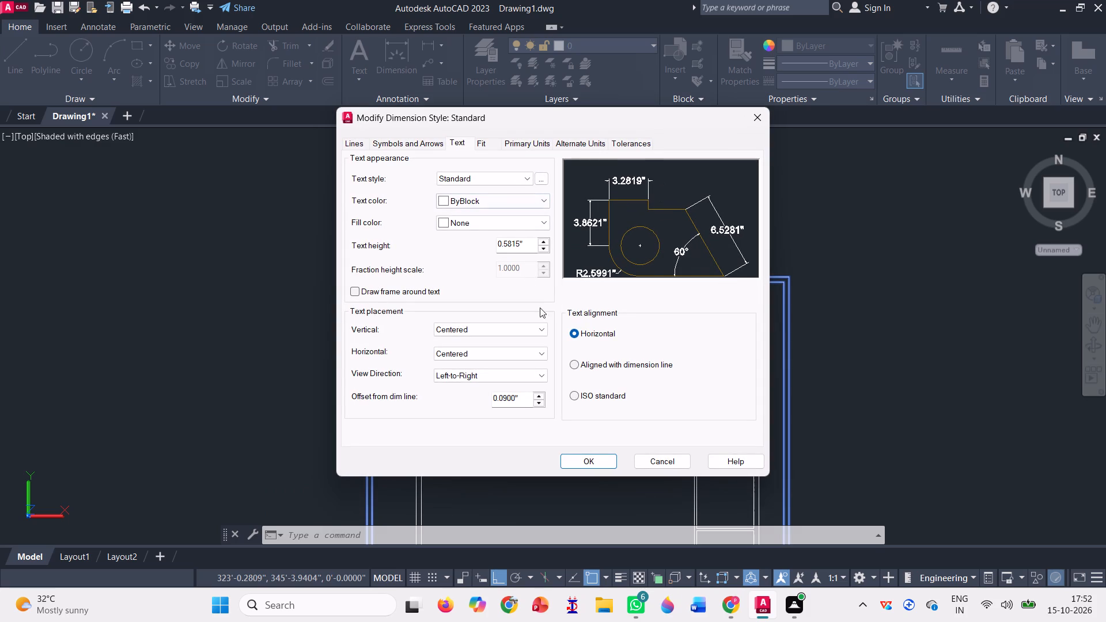
click(518, 237)
click(531, 242)
key(BackSpace)
key(BackSpace)
key(BackSpace)
key(BackSpace)
key(BackSpace)
key(BackSpace)
key(BackSpace)
key(BackSpace)
key(BackSpace)
key(BackSpace)
key(BackSpace)
key(BackSpace)
key(BackSpace)
key(BackSpace)
key(BackSpace)
key(BackSpace)
text(0.5)
key(apostrophe)
key(Return)
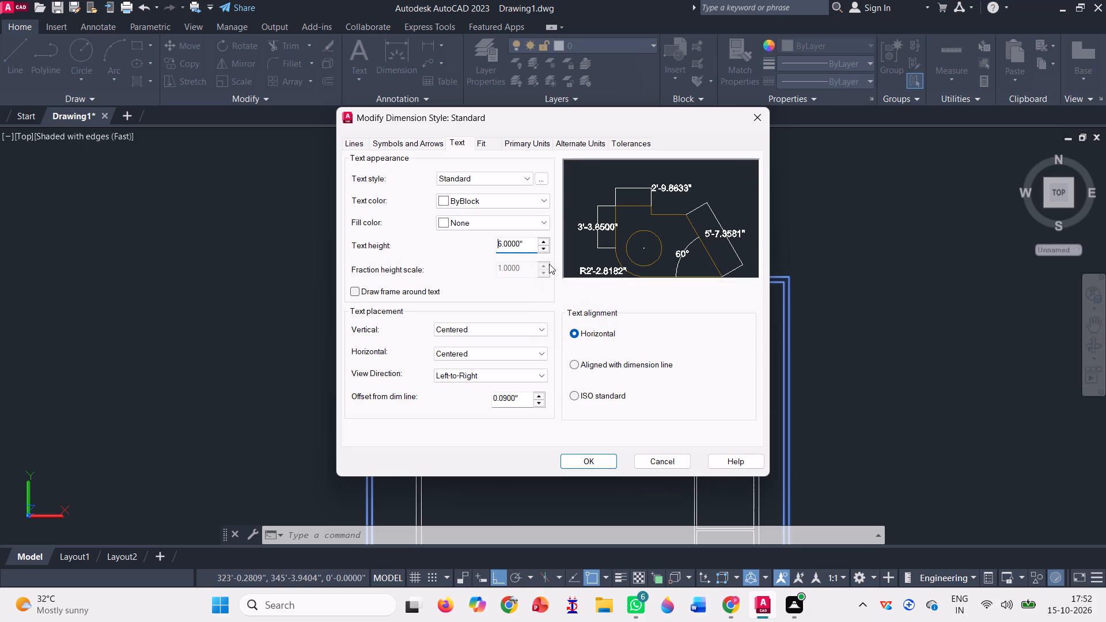
click(581, 465)
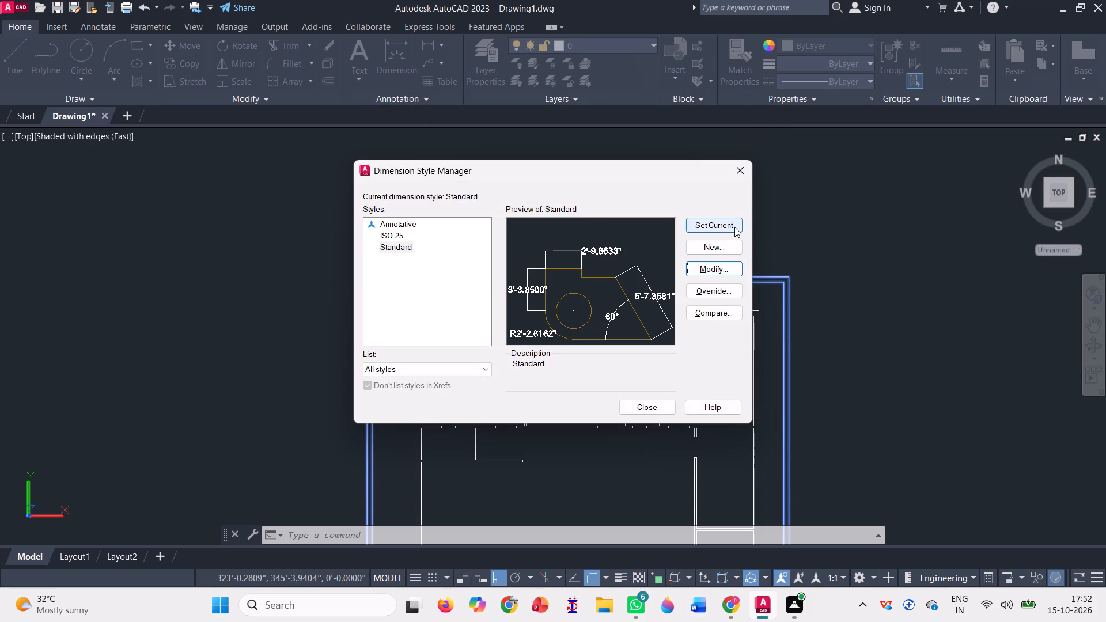
click(734, 227)
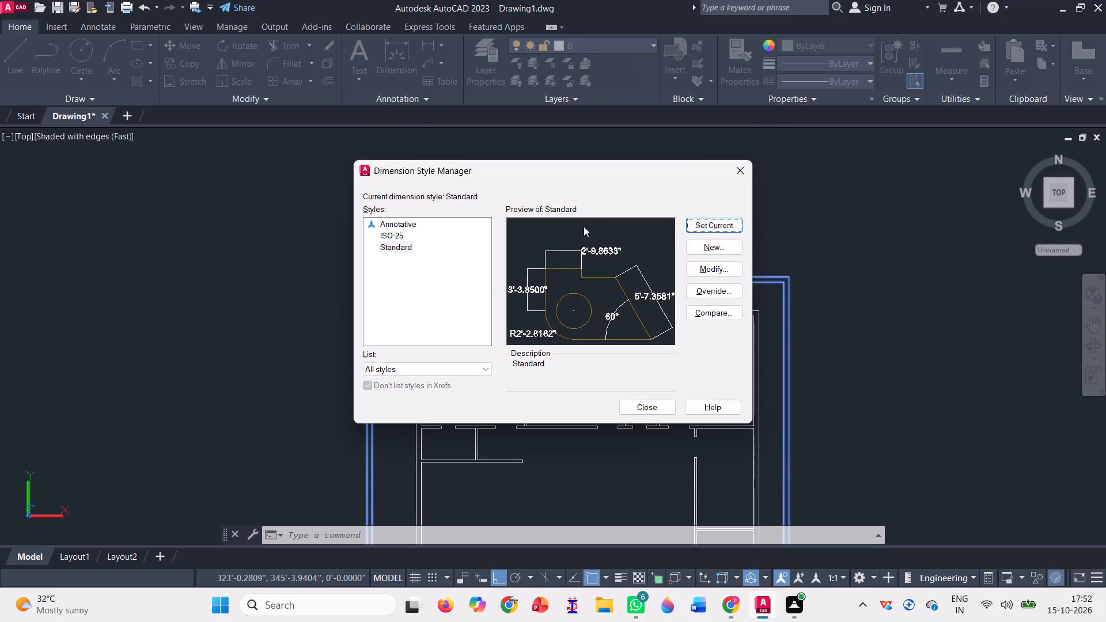
Reopen the Standard dimension style for modification and set its text height to 6".
click(699, 275)
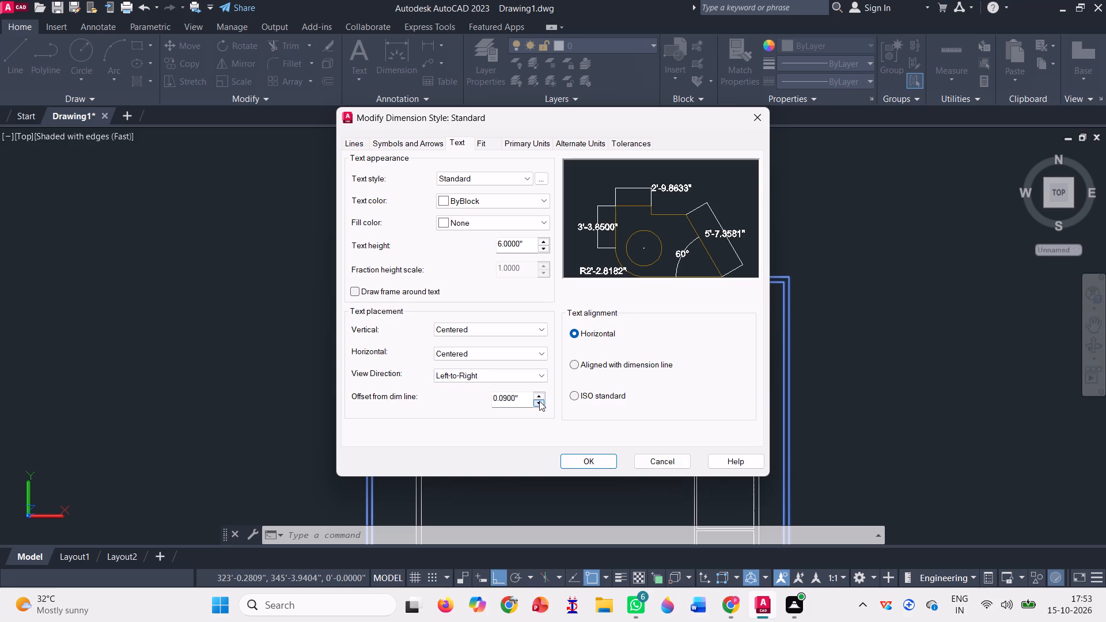
scroll(516, 237, up, 2)
click(521, 242)
key(BackSpace)
key(BackSpace)
key(BackSpace)
key(BackSpace)
key(BackSpace)
key(Return)
Set the Standard style's linear dimension precision to 0'-0" and make the style current.
click(483, 142)
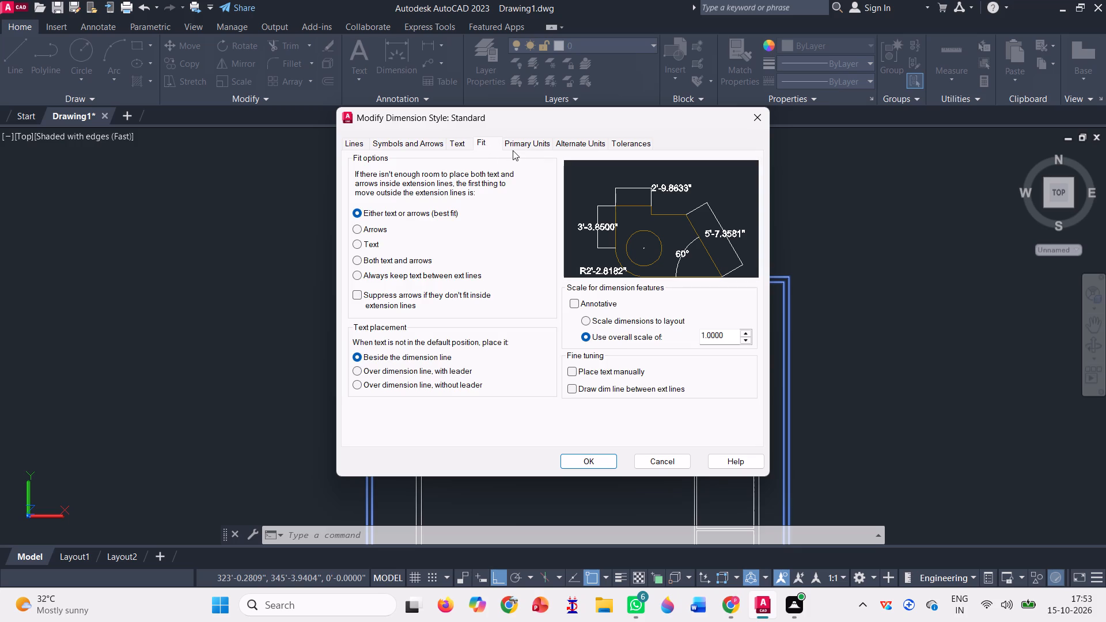
click(521, 149)
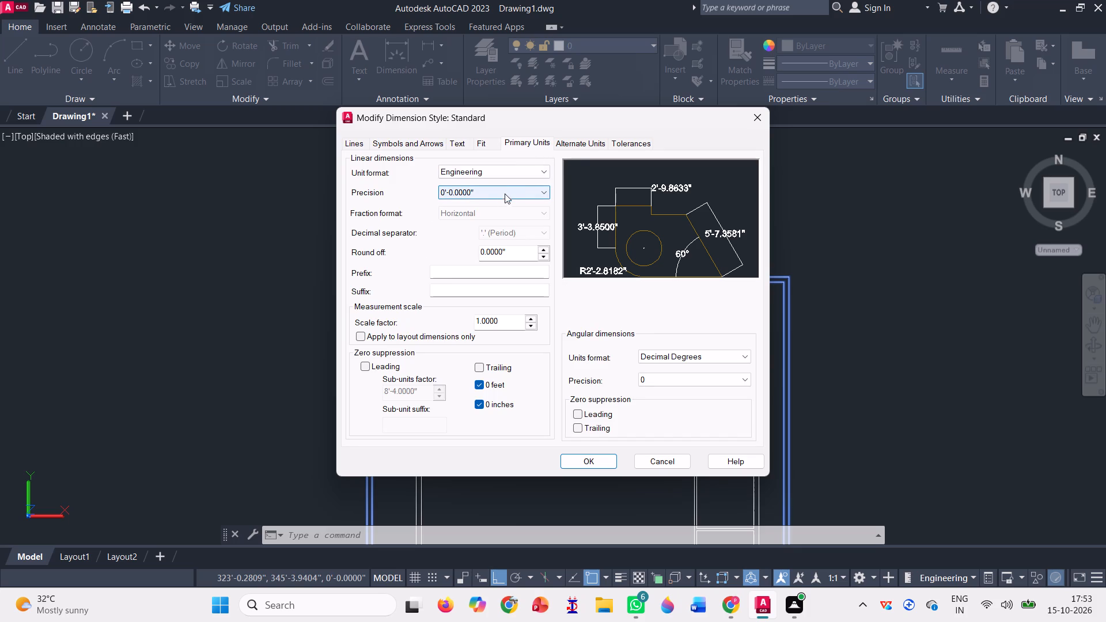
click(506, 191)
click(488, 203)
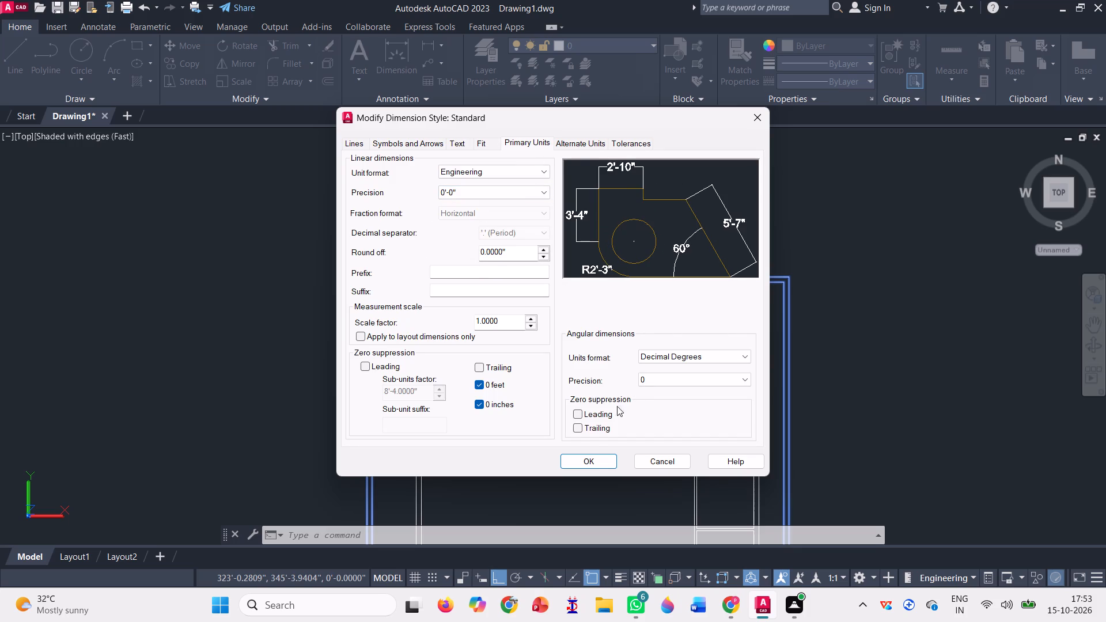
click(597, 464)
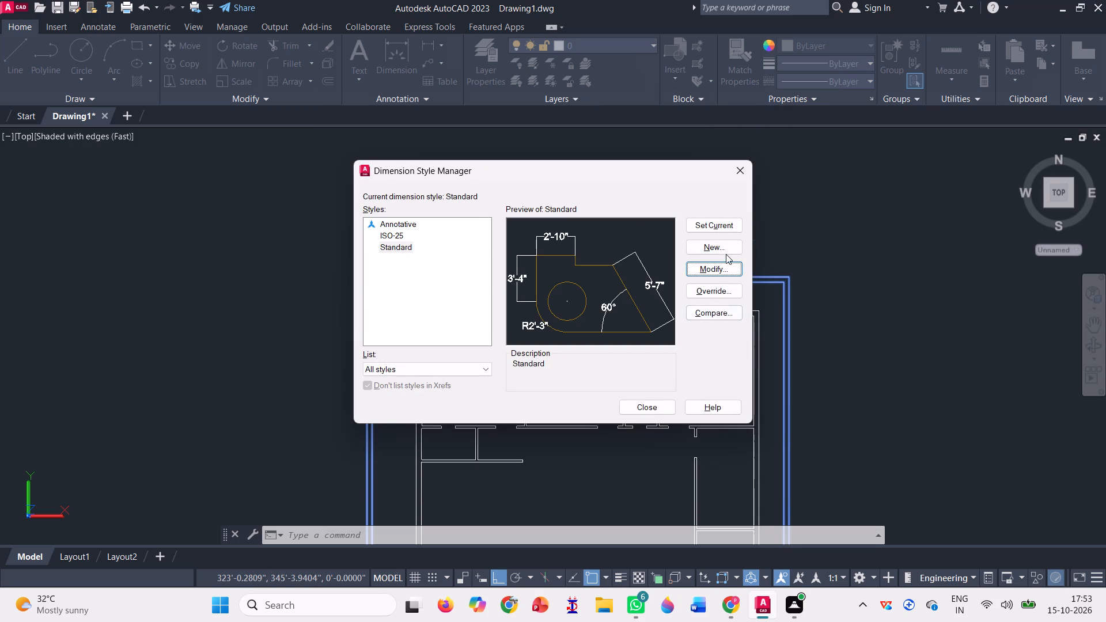
click(729, 221)
click(729, 221)
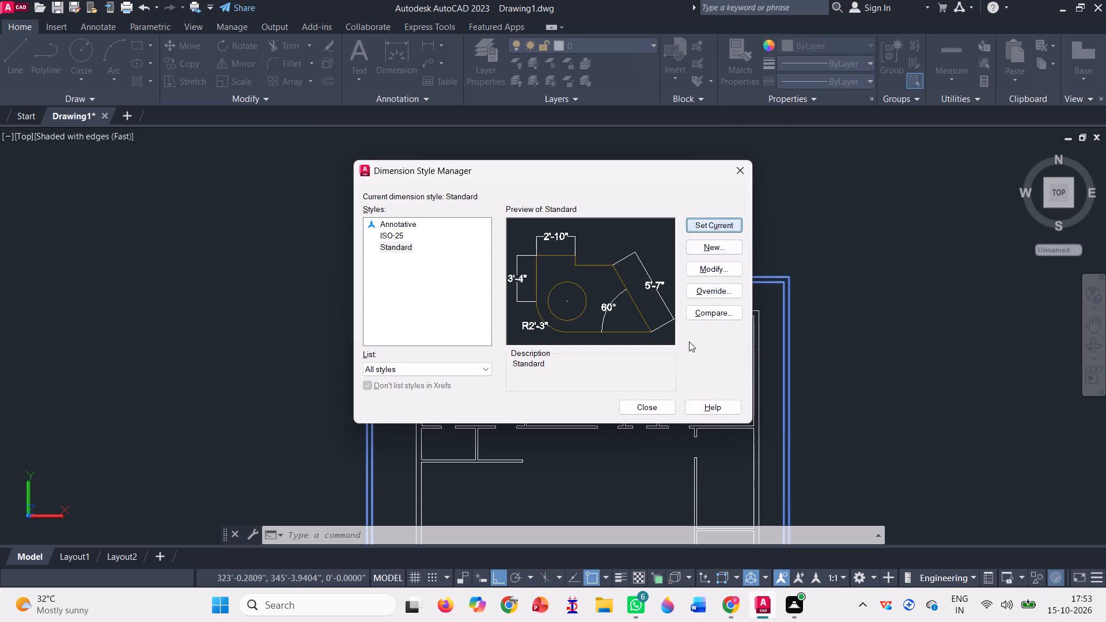
click(654, 407)
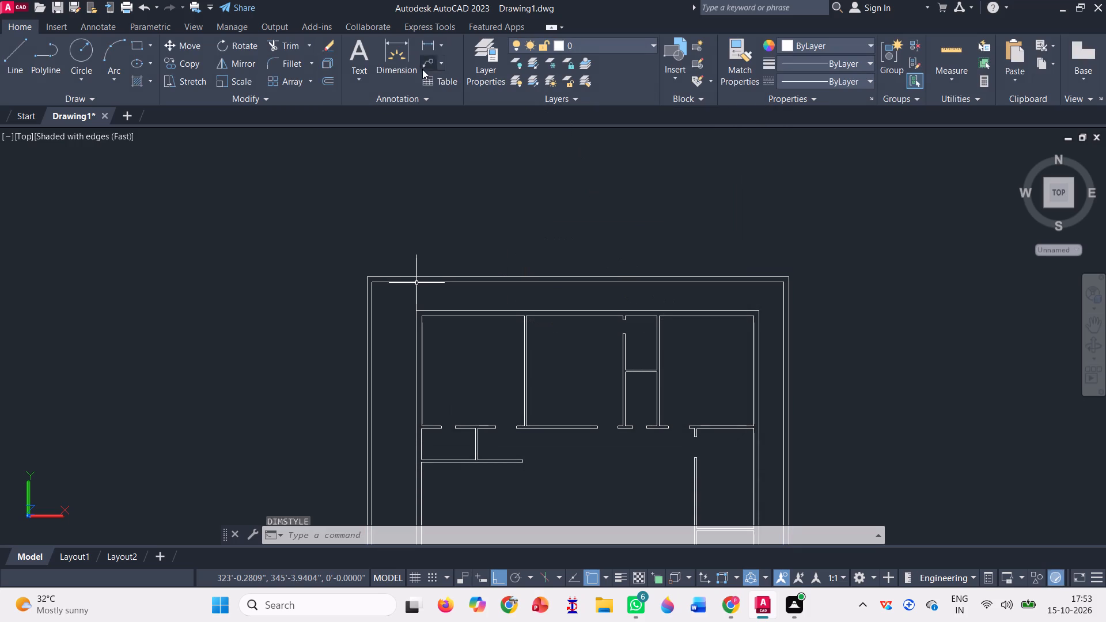
Place a linear dimension between the outer corners of the floor plan's north outer wall, just outside the wall.
click(425, 41)
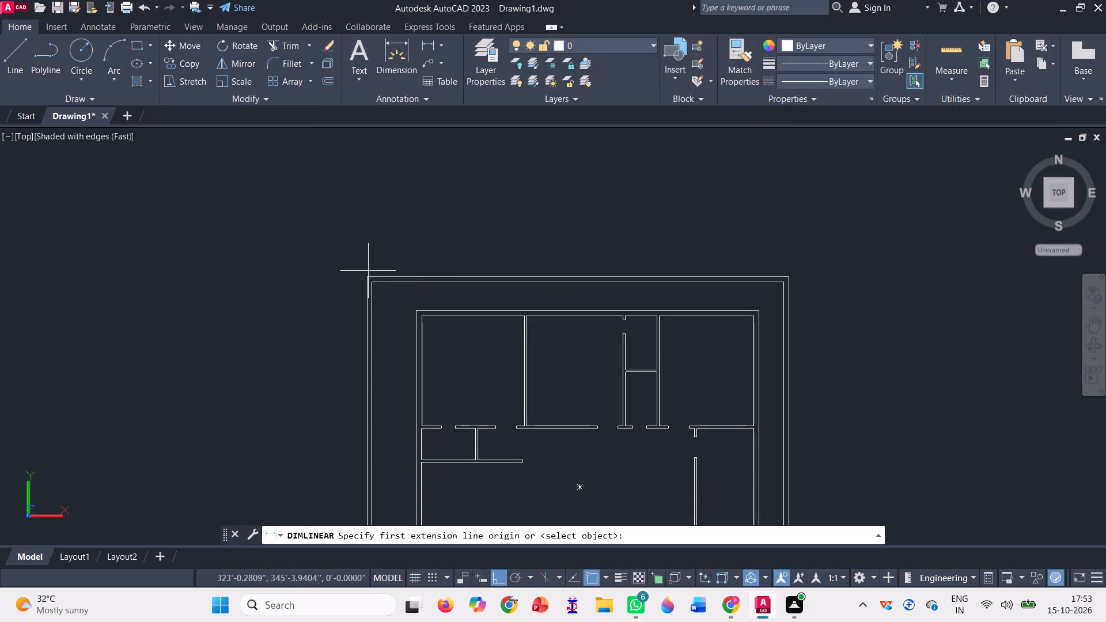
click(368, 276)
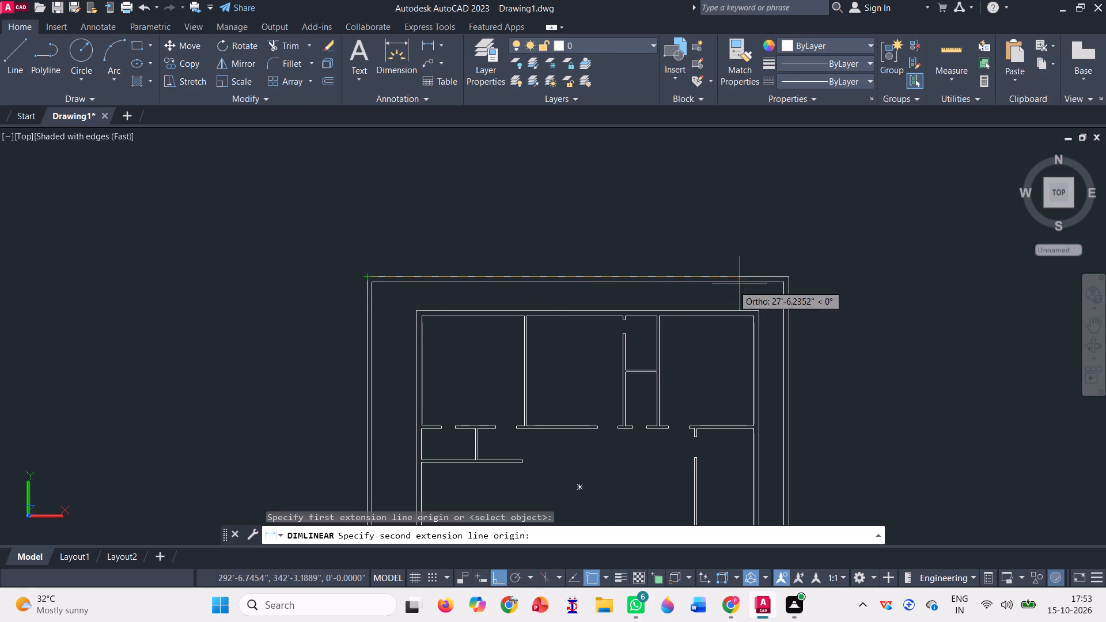
click(792, 275)
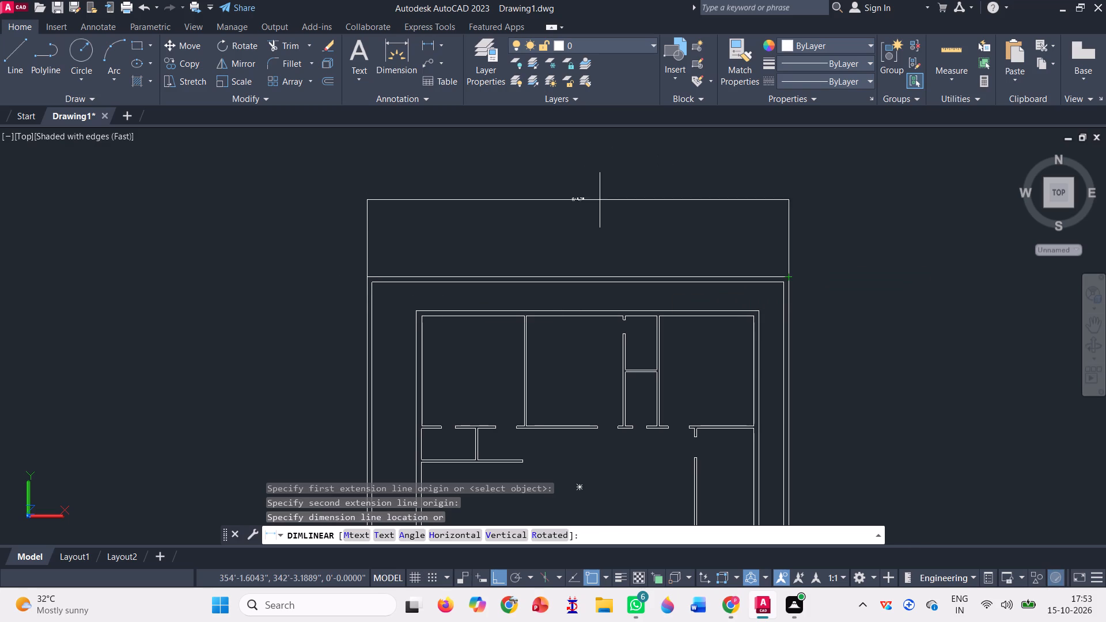
click(583, 268)
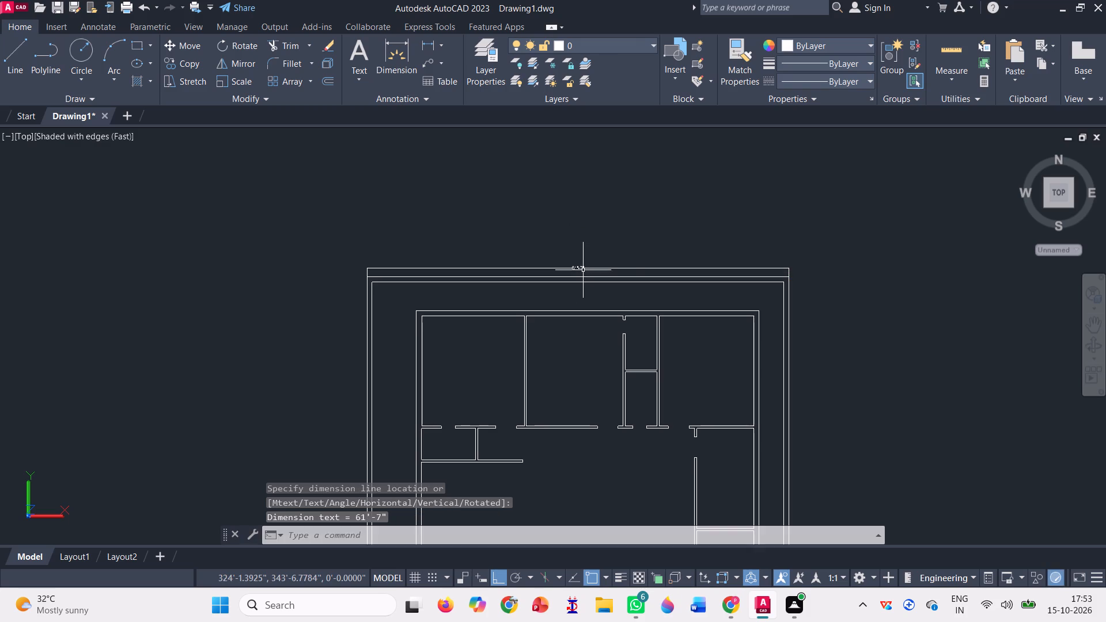
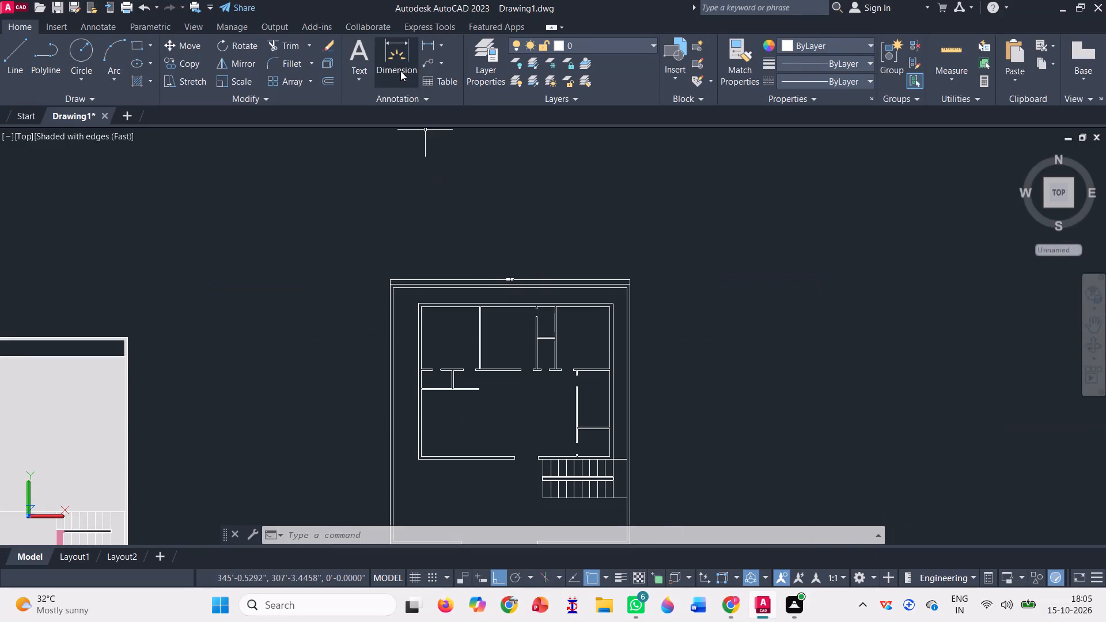
Add a vertical linear dimension along the full right side of the outer boundary wall, placed just outside it.
click(426, 40)
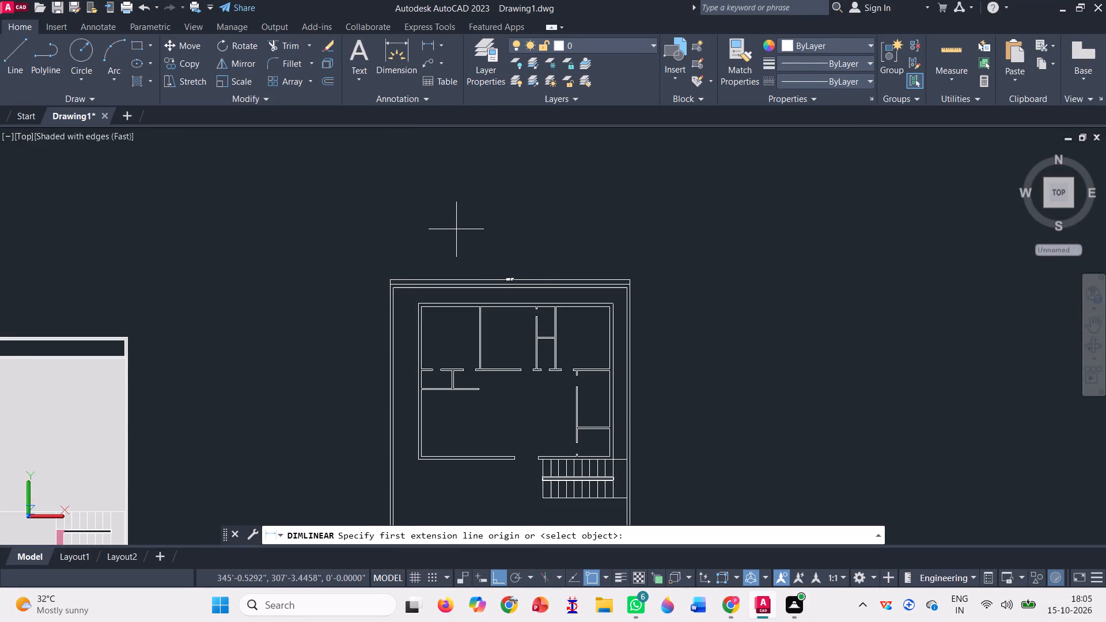
scroll(456, 229, down, 1)
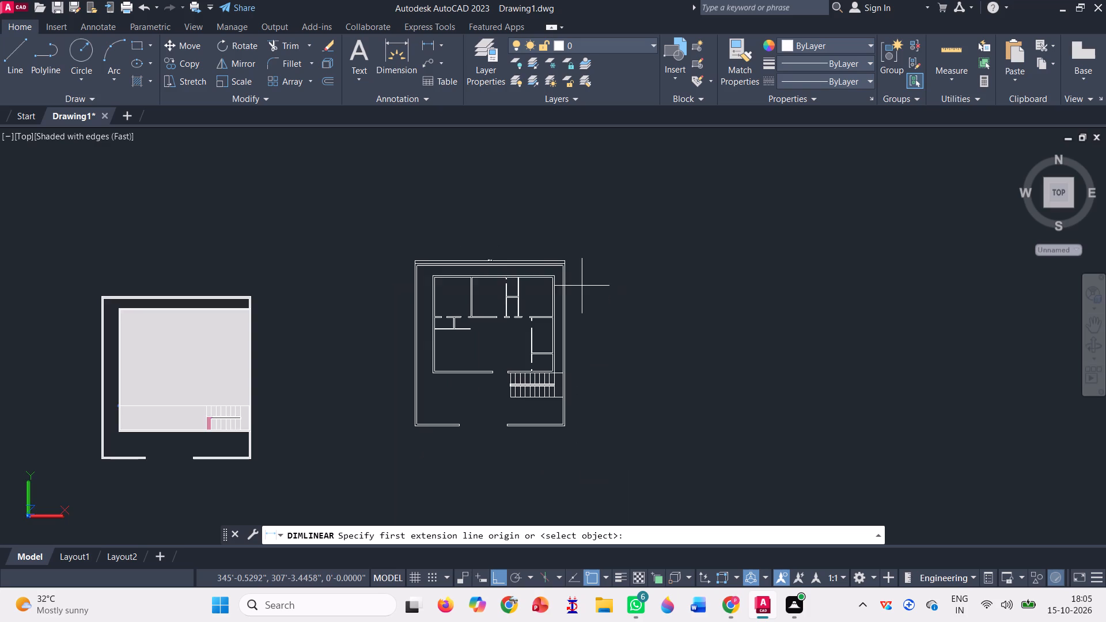
scroll(539, 256, up, 4)
scroll(667, 282, up, 3)
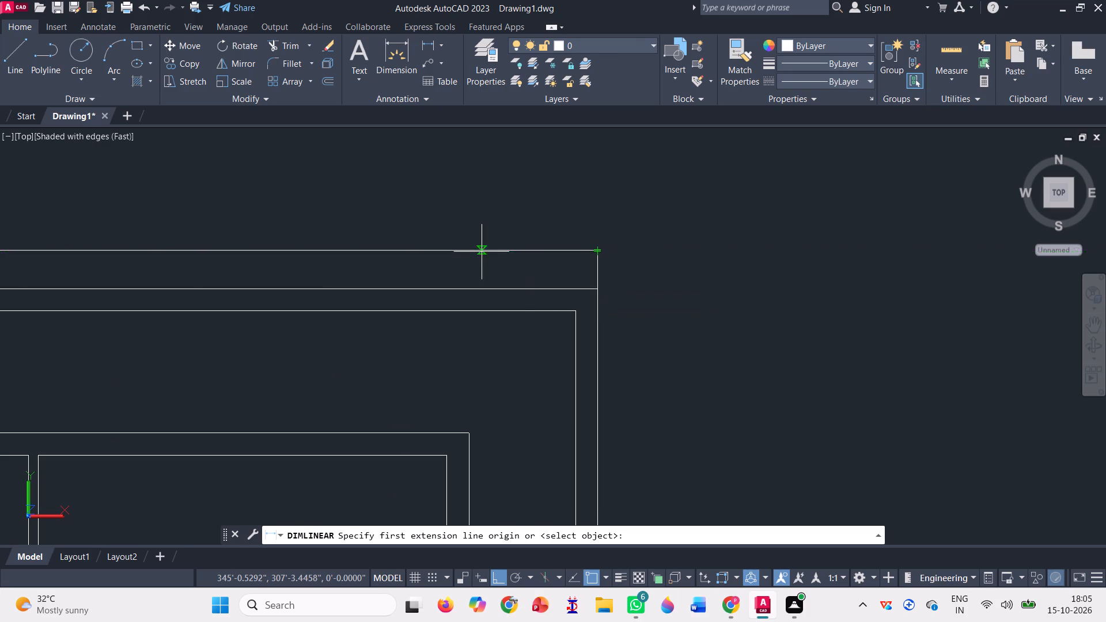
click(596, 289)
scroll(482, 252, down, 5)
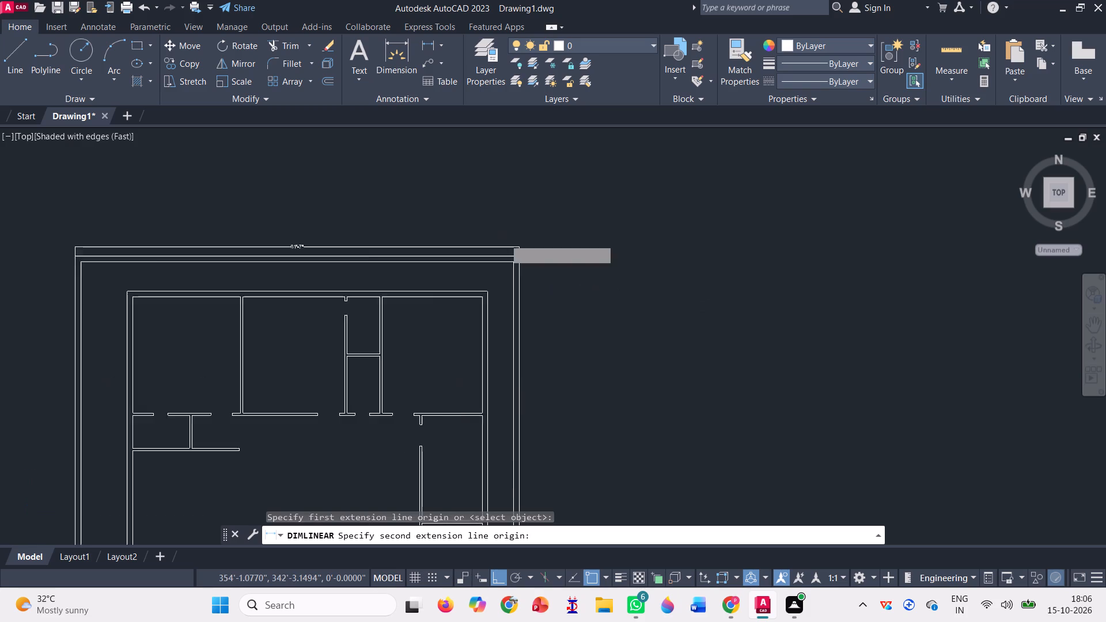
scroll(506, 234, down, 1)
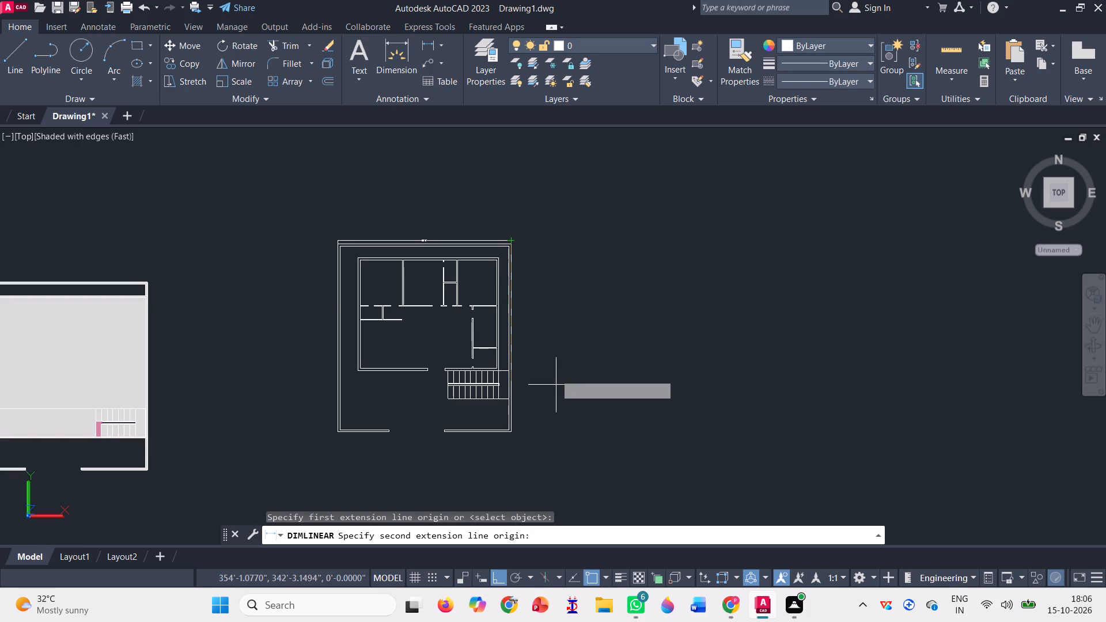
scroll(509, 427, up, 7)
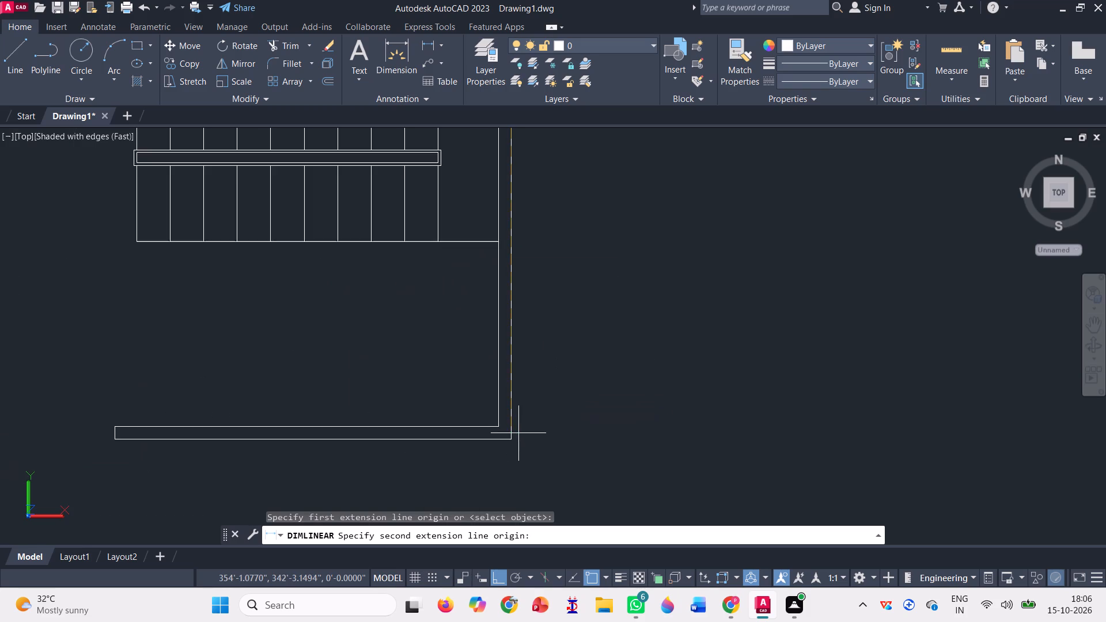
click(508, 441)
scroll(499, 457, down, 4)
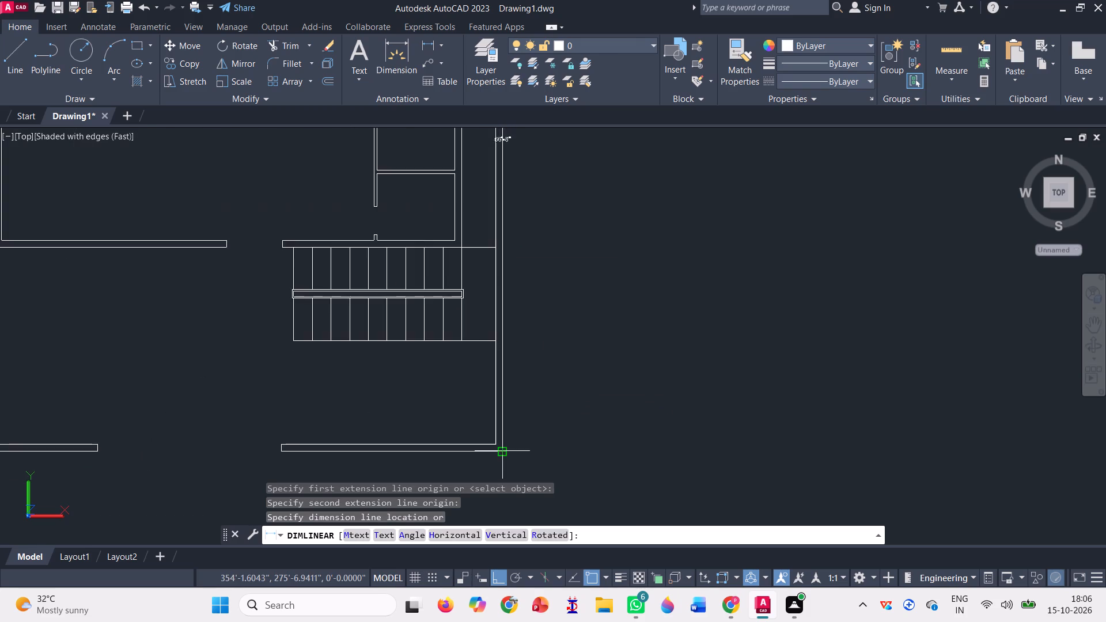
click(520, 409)
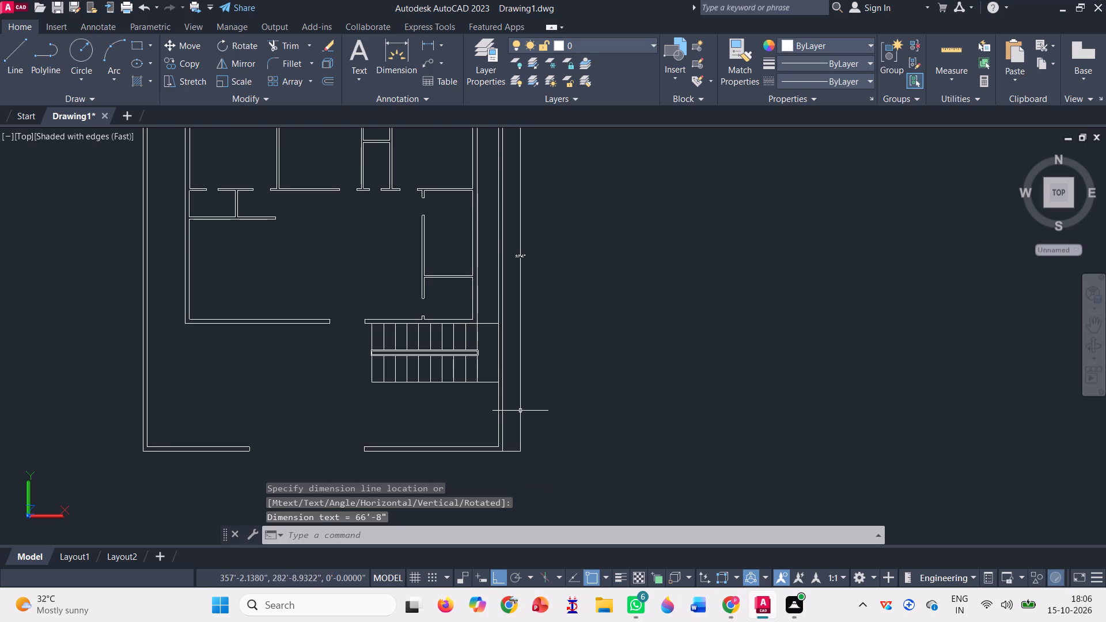
Add a horizontal linear dimension for the inside width of the upper-left room, placed just below its top wall.
scroll(562, 344, down, 1)
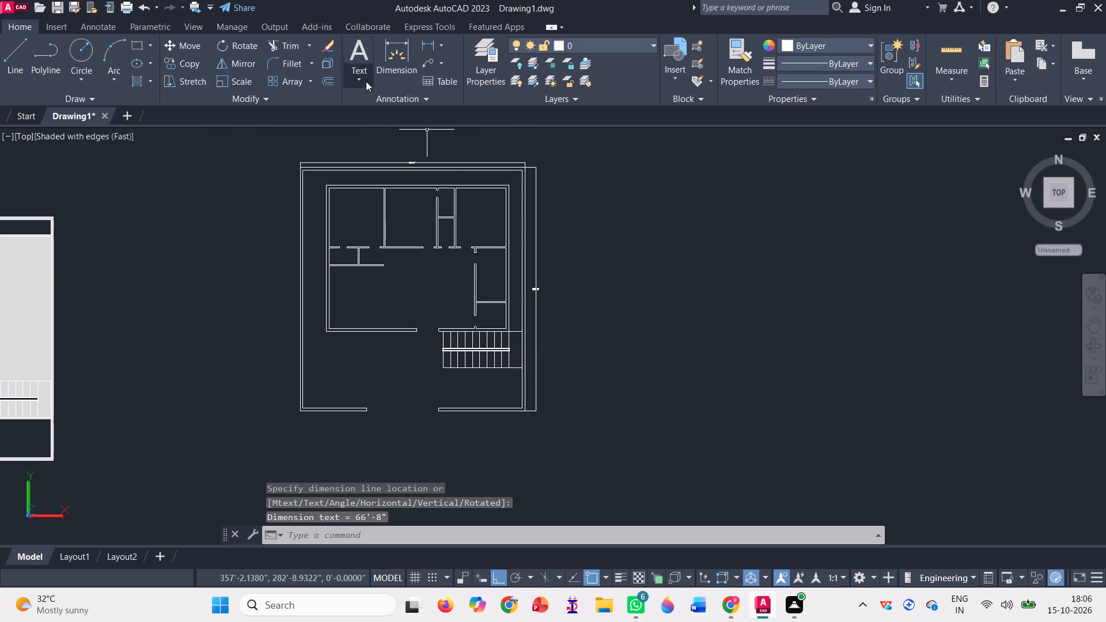
click(424, 43)
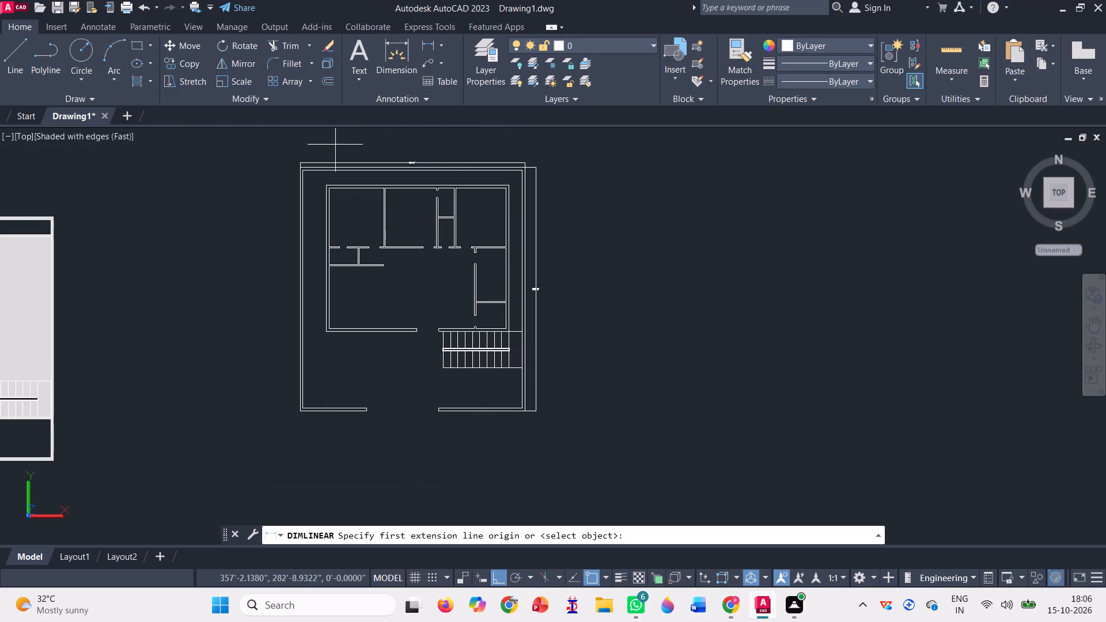
scroll(336, 142, up, 3)
scroll(327, 280, up, 2)
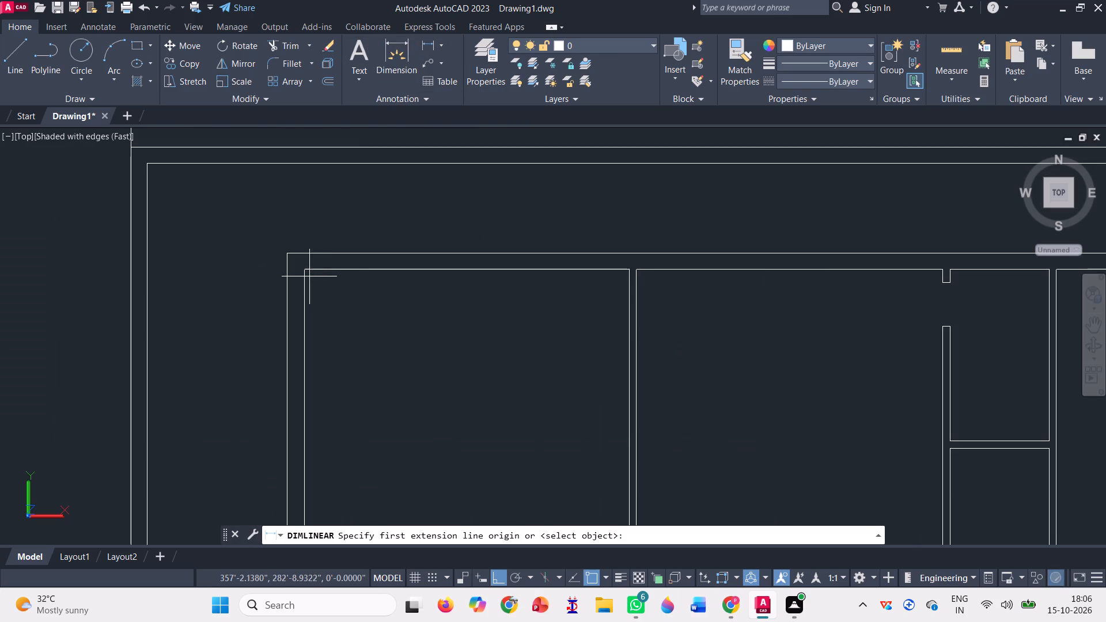
click(301, 268)
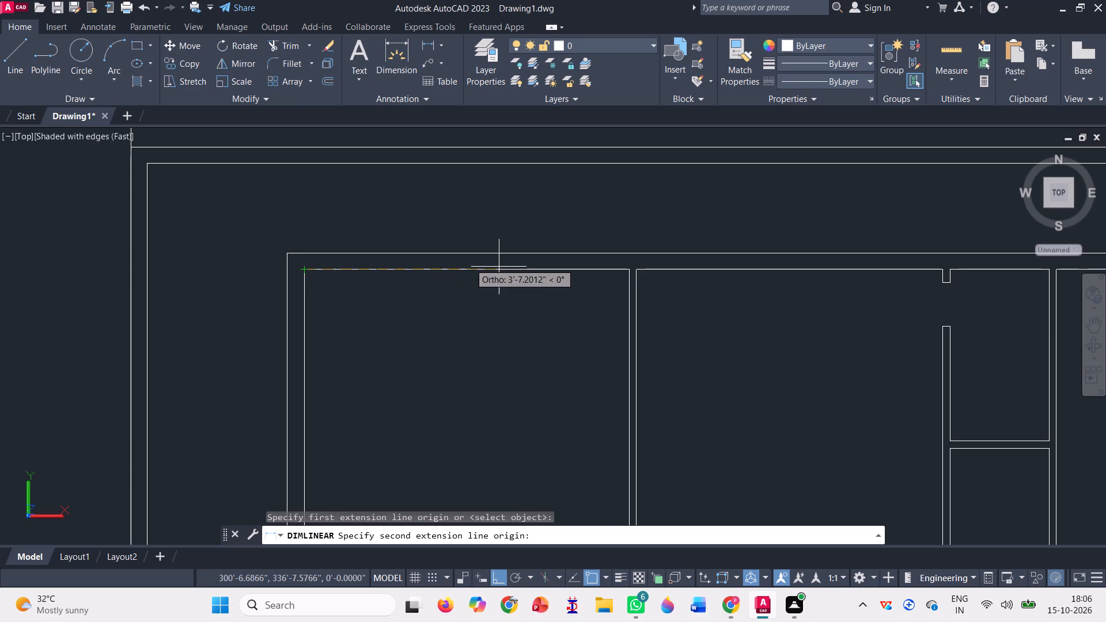
click(627, 270)
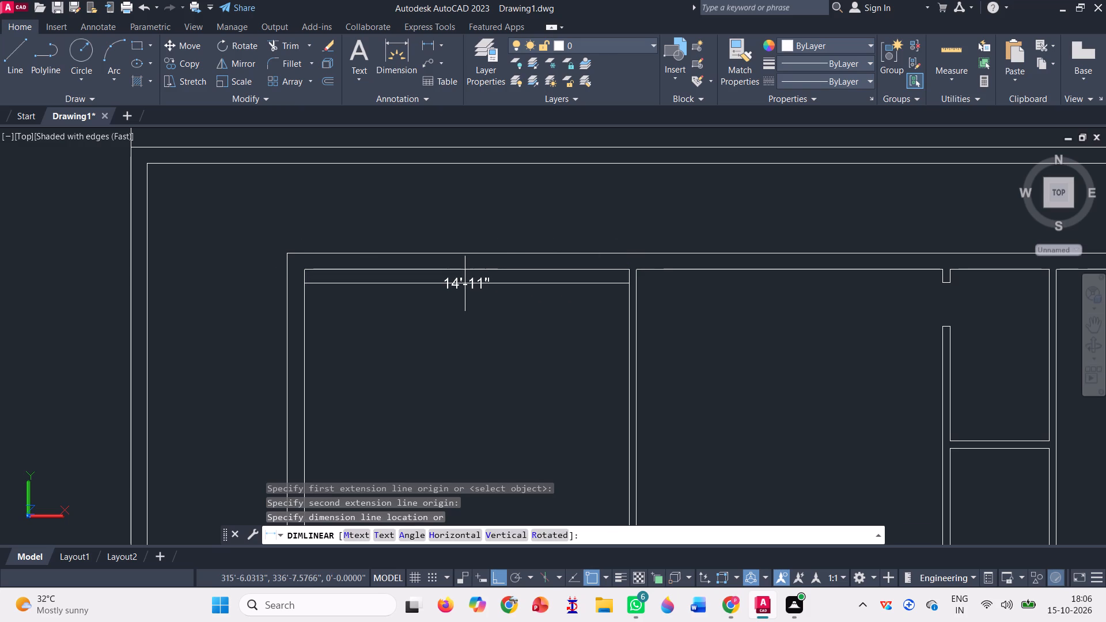
click(465, 283)
Add a vertical linear dimension for the inside depth of the upper-left room, placed just inside its left wall.
scroll(410, 242, down, 1)
click(423, 44)
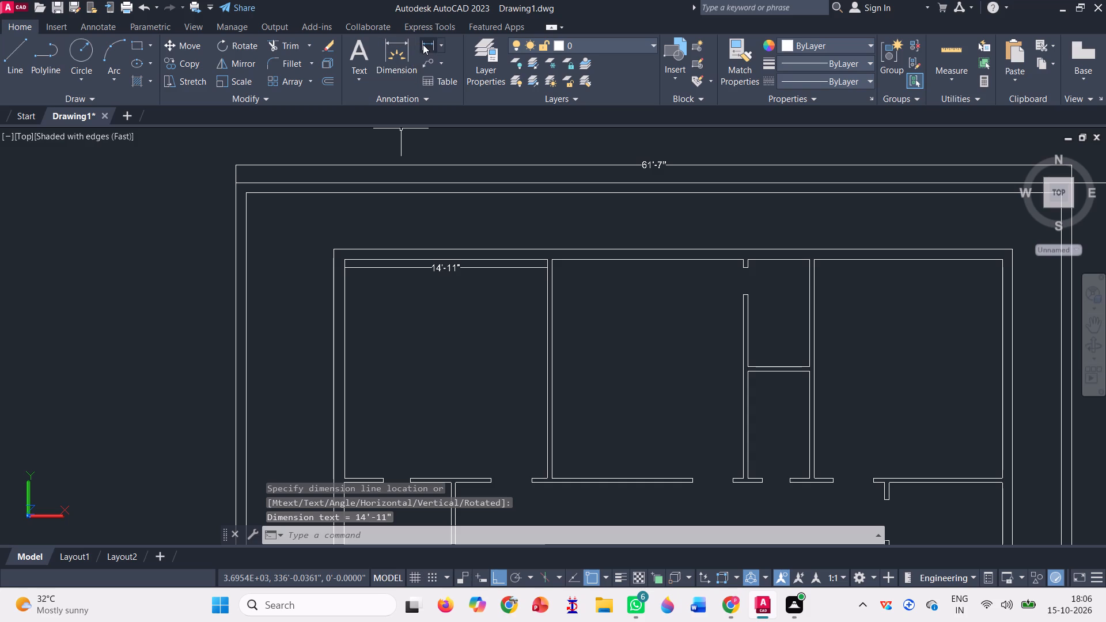
click(343, 256)
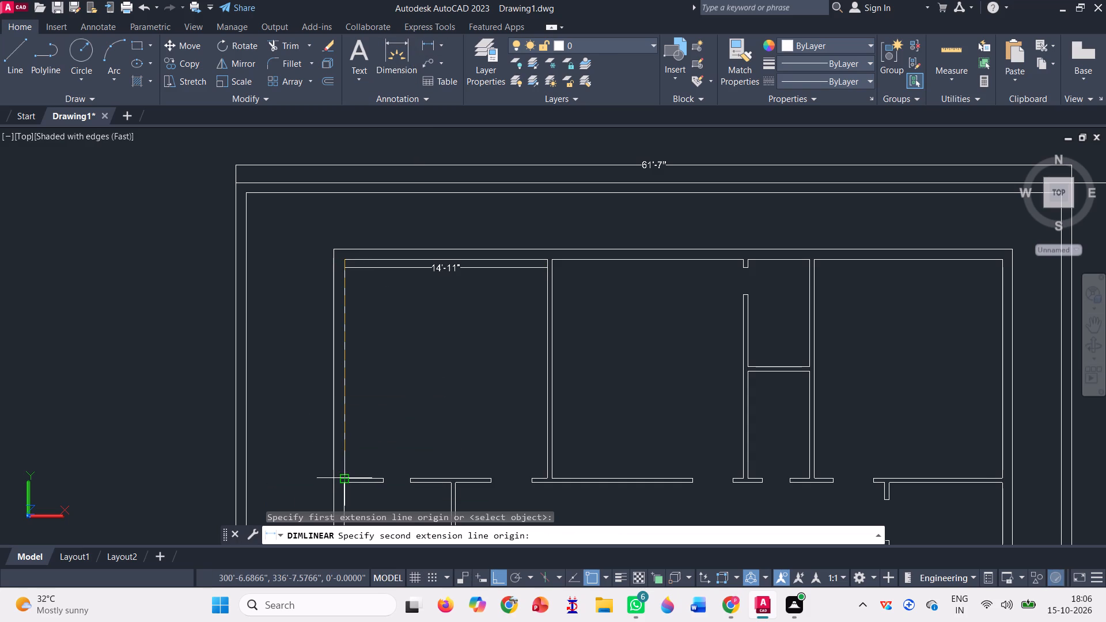
scroll(345, 475, up, 2)
click(345, 475)
click(368, 461)
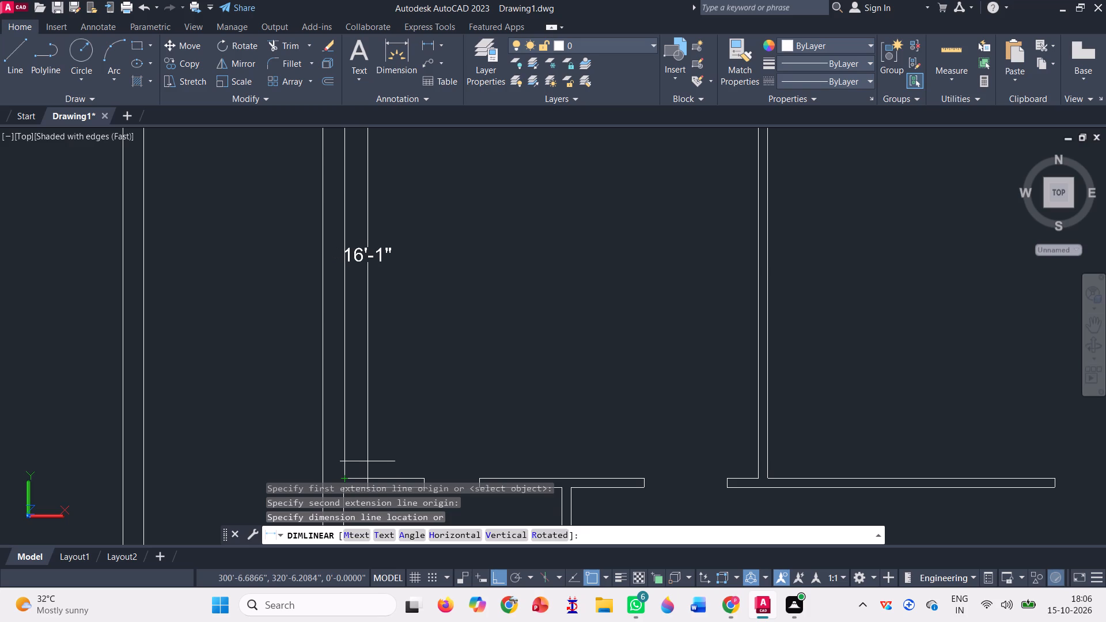
Add a horizontal linear dimension for the inside width of the upper-middle room, placed just below its top wall.
scroll(298, 324, down, 2)
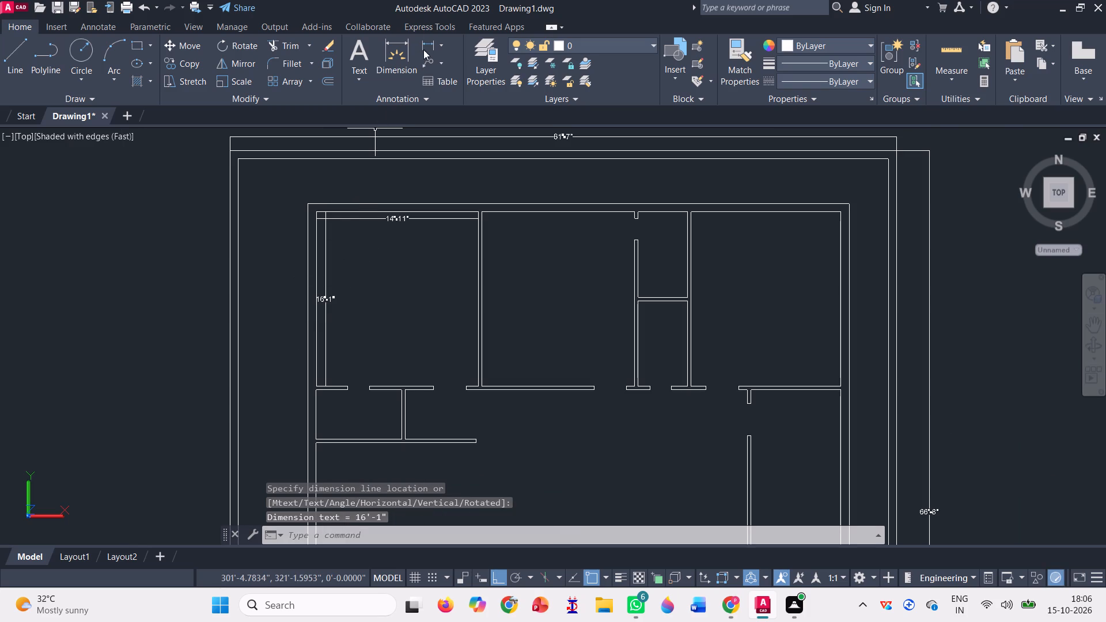
click(423, 50)
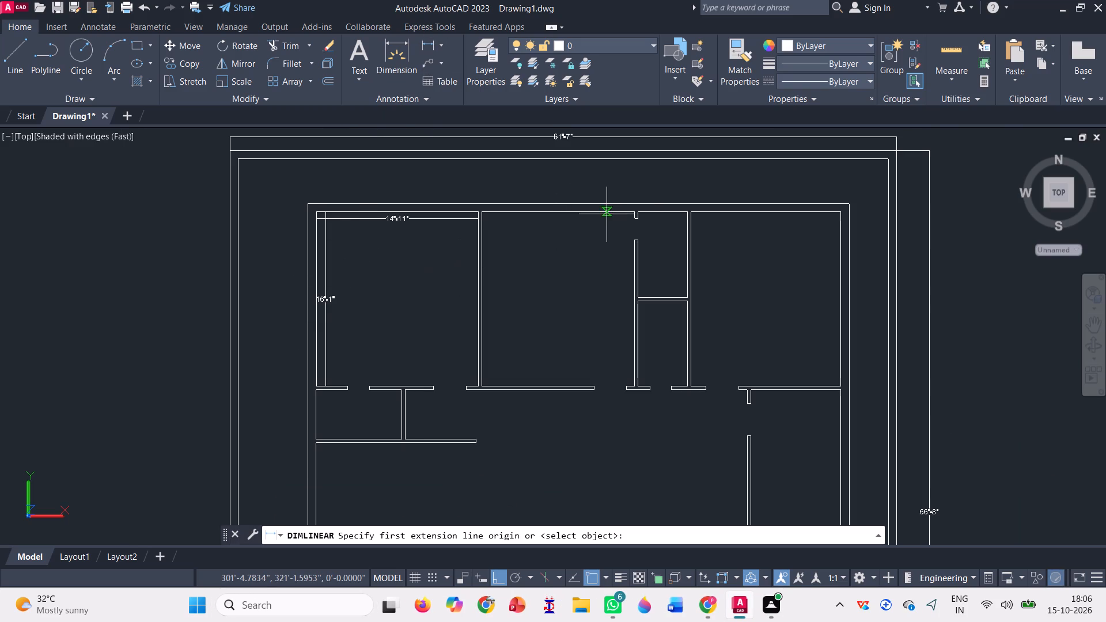
scroll(698, 223, up, 2)
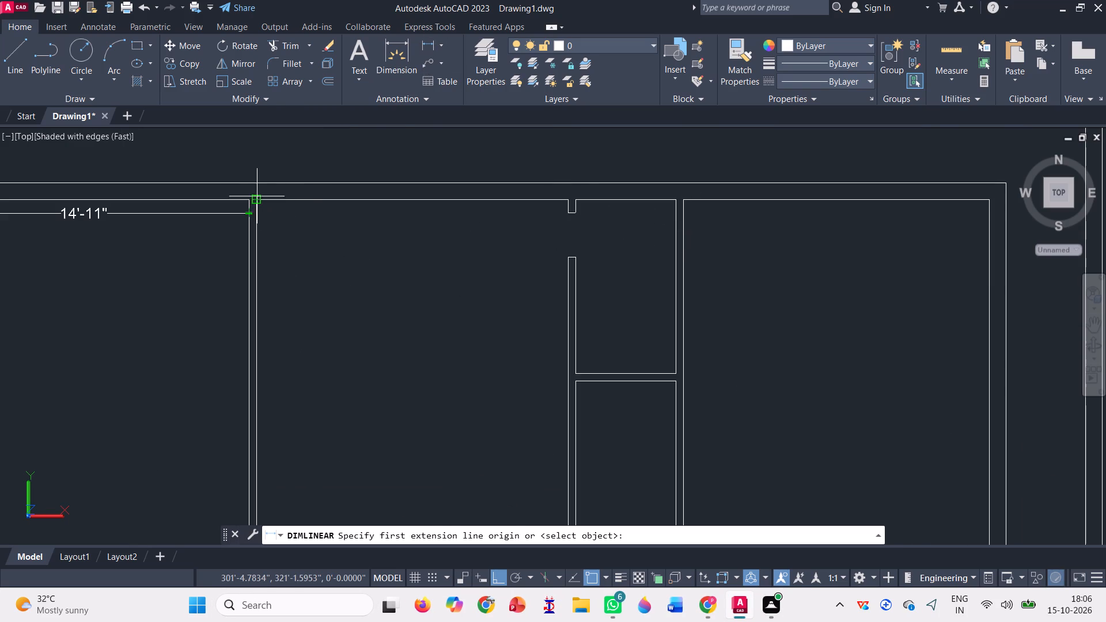
click(257, 196)
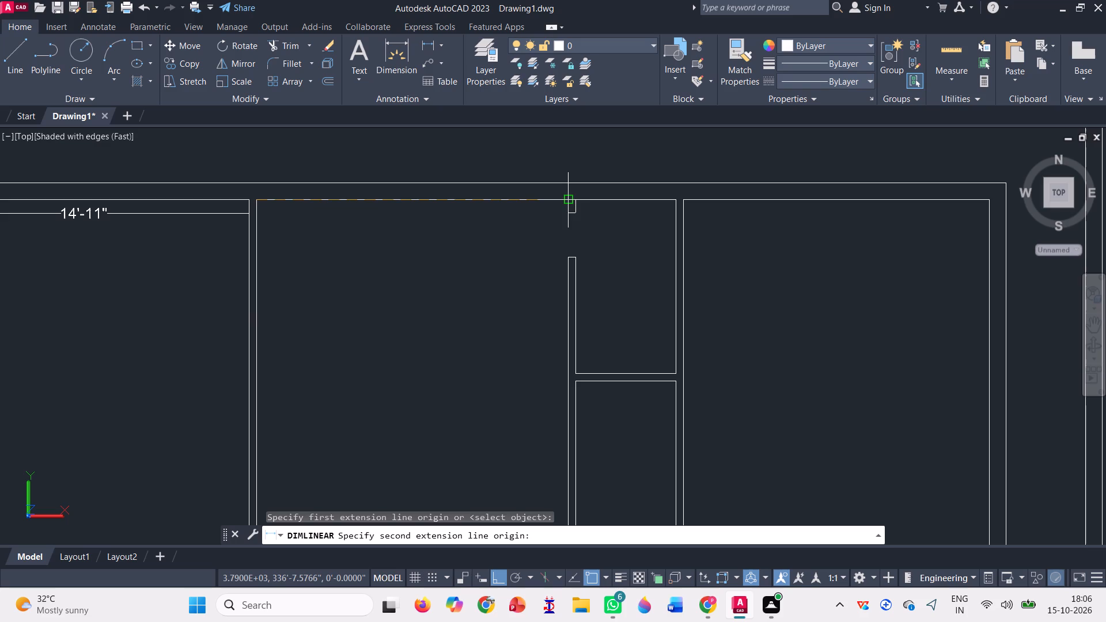
click(566, 201)
click(563, 217)
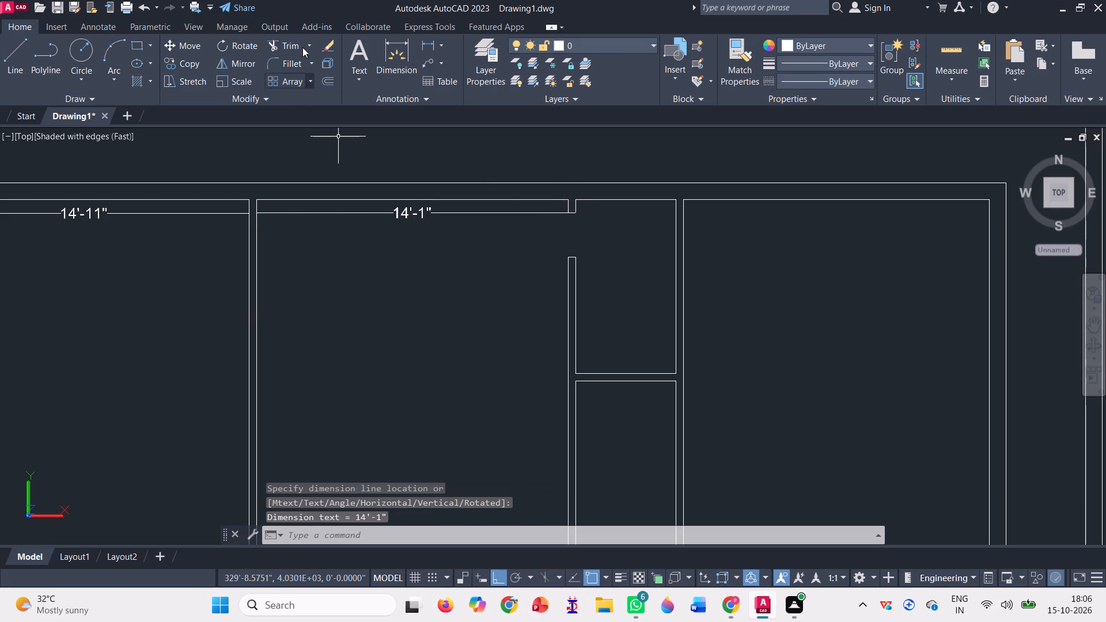
Add a vertical linear dimension for the inside depth of the upper-middle room, placed just inside its left wall.
click(429, 45)
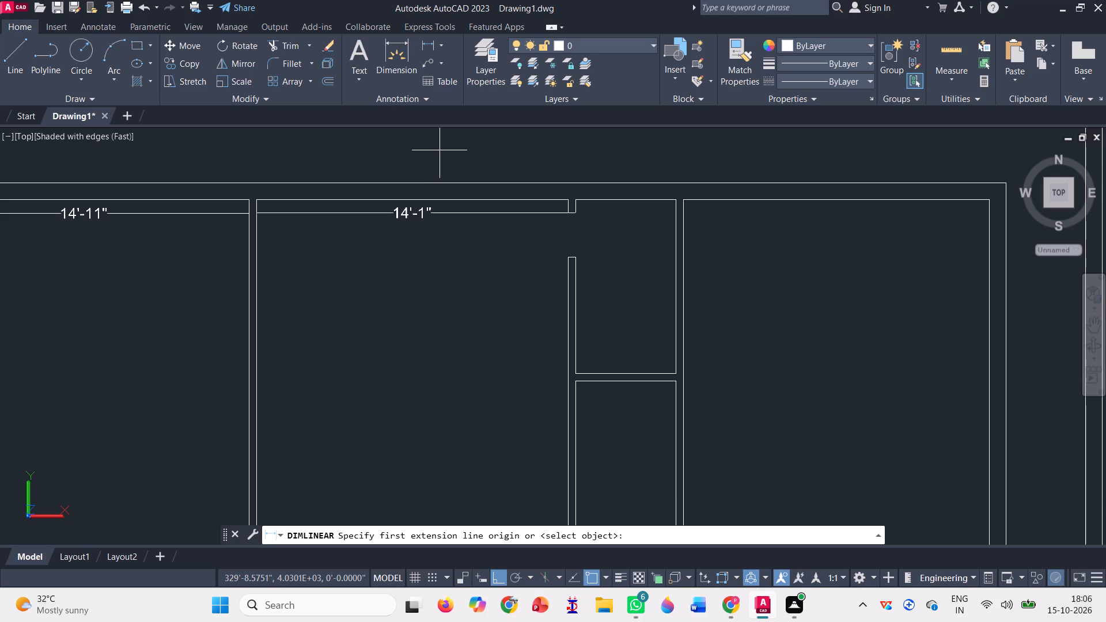
click(260, 198)
scroll(384, 154, down, 2)
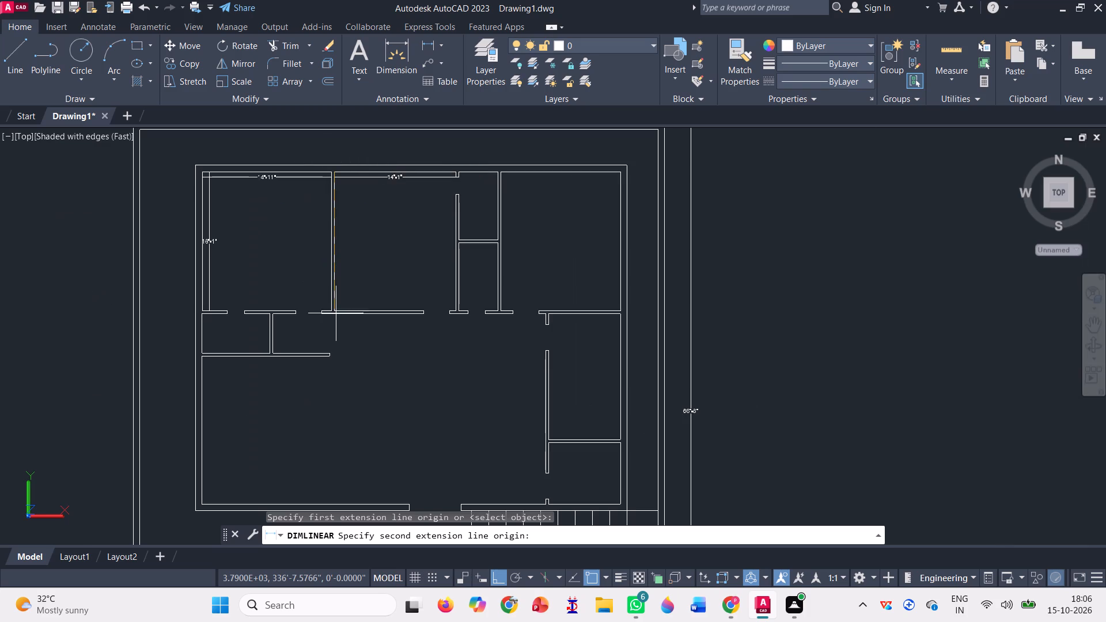
scroll(343, 307, up, 3)
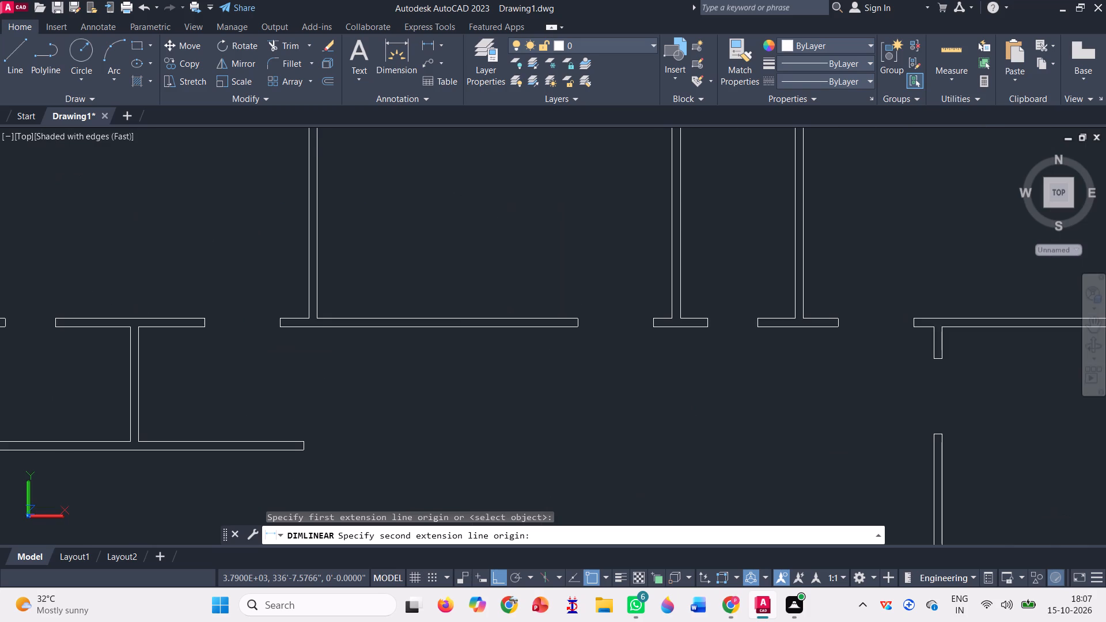
scroll(319, 322, up, 3)
click(319, 322)
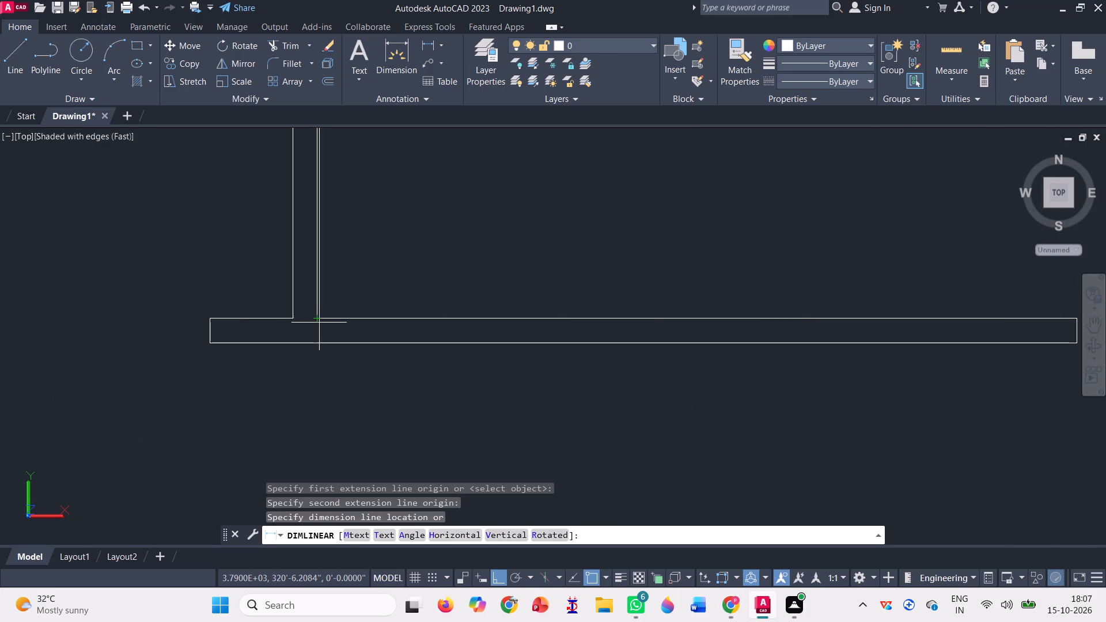
scroll(341, 335, down, 3)
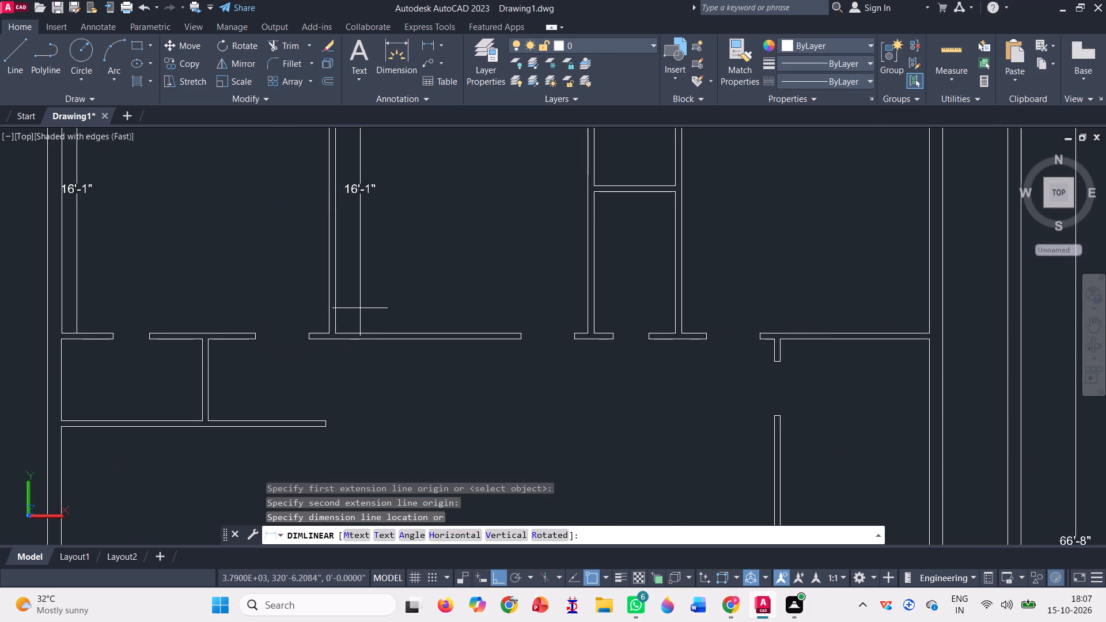
click(359, 306)
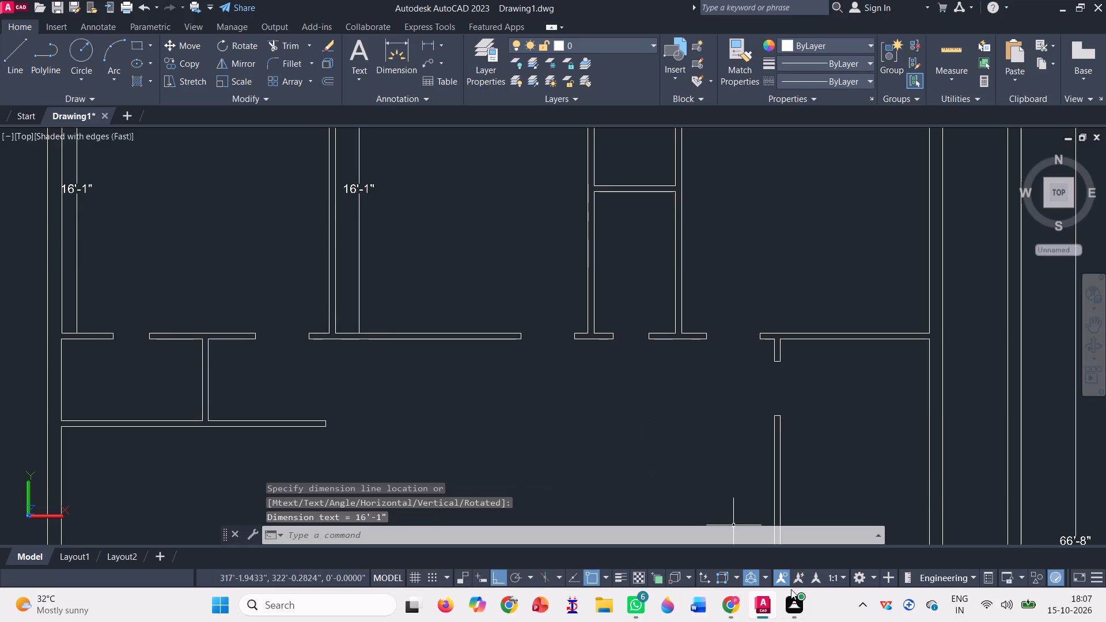
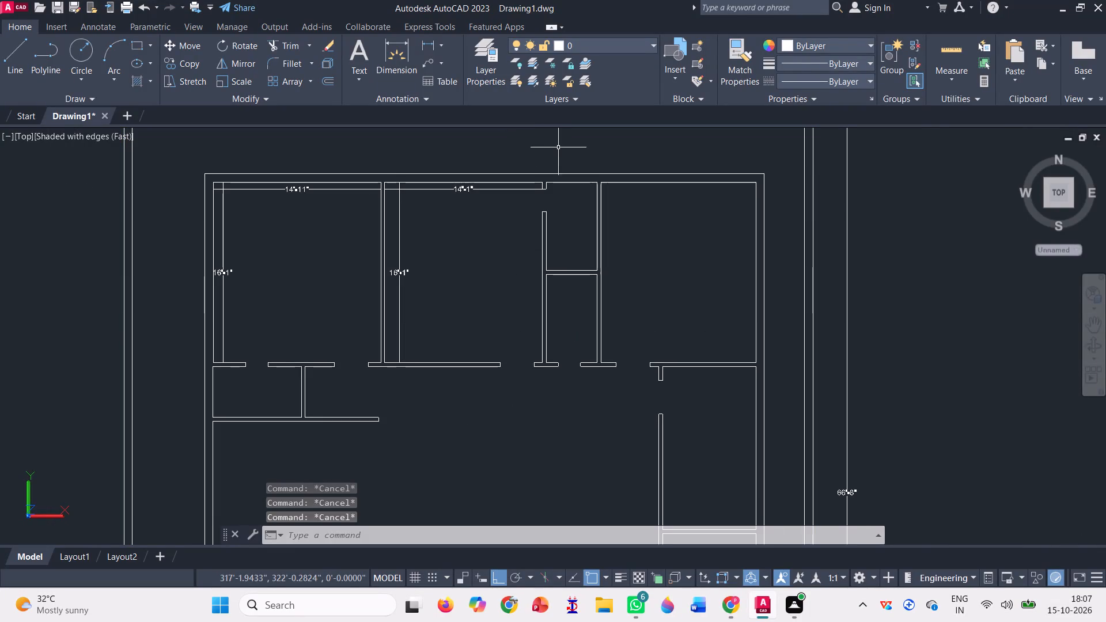
Add a horizontal linear dimension for the inside width of the small upper room right of the upper-middle room, just below its top wall.
click(429, 49)
scroll(565, 188, up, 3)
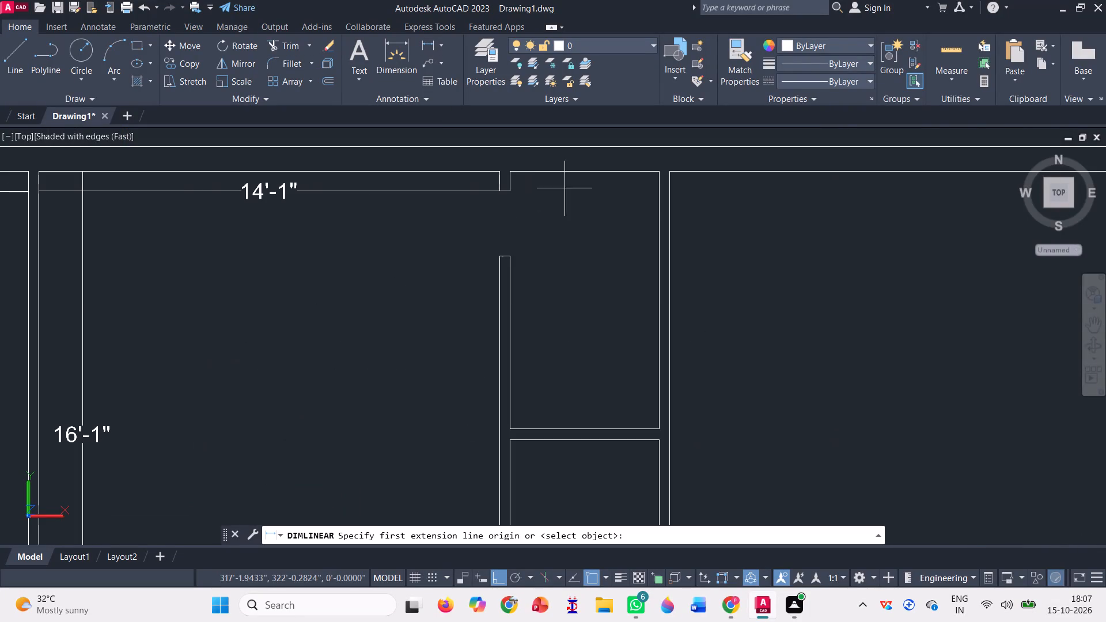
scroll(509, 169, up, 3)
click(509, 169)
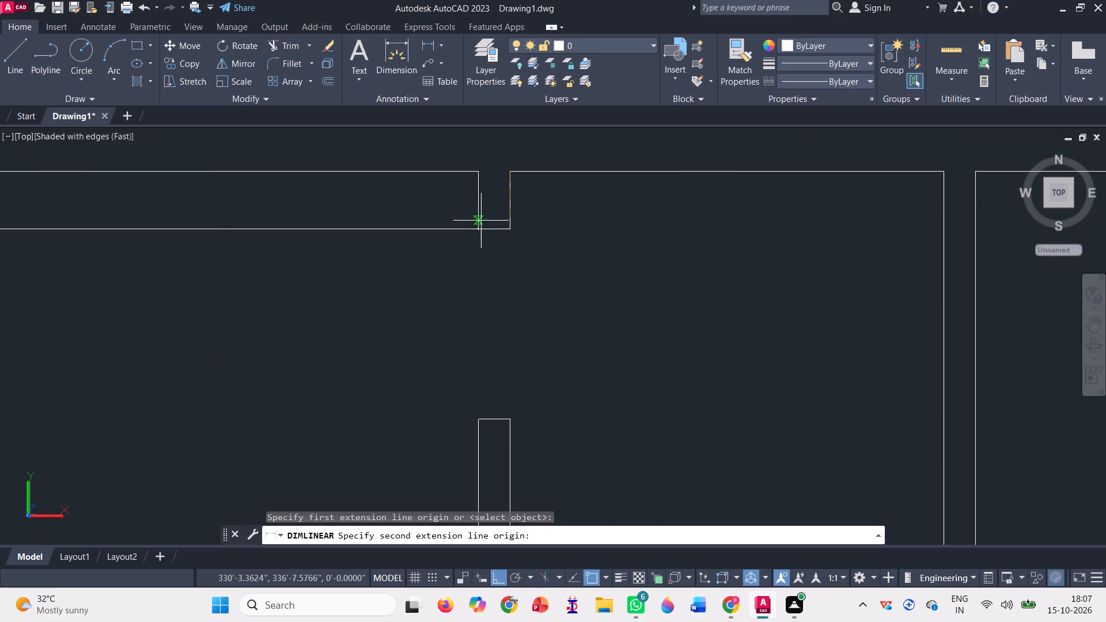
scroll(479, 219, down, 2)
scroll(661, 200, up, 2)
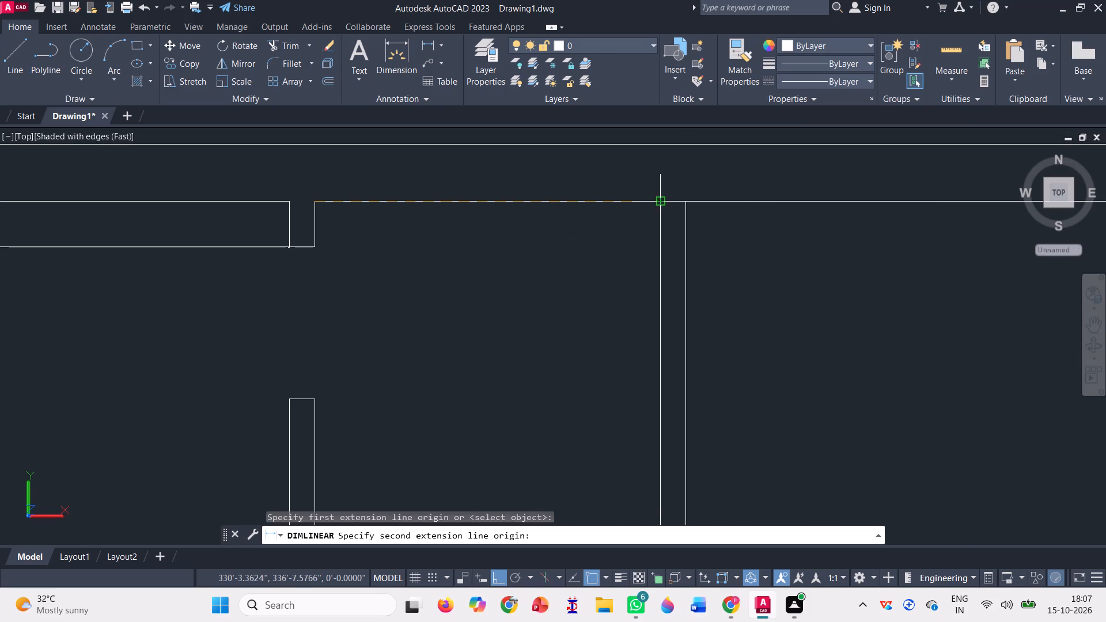
click(660, 200)
click(619, 232)
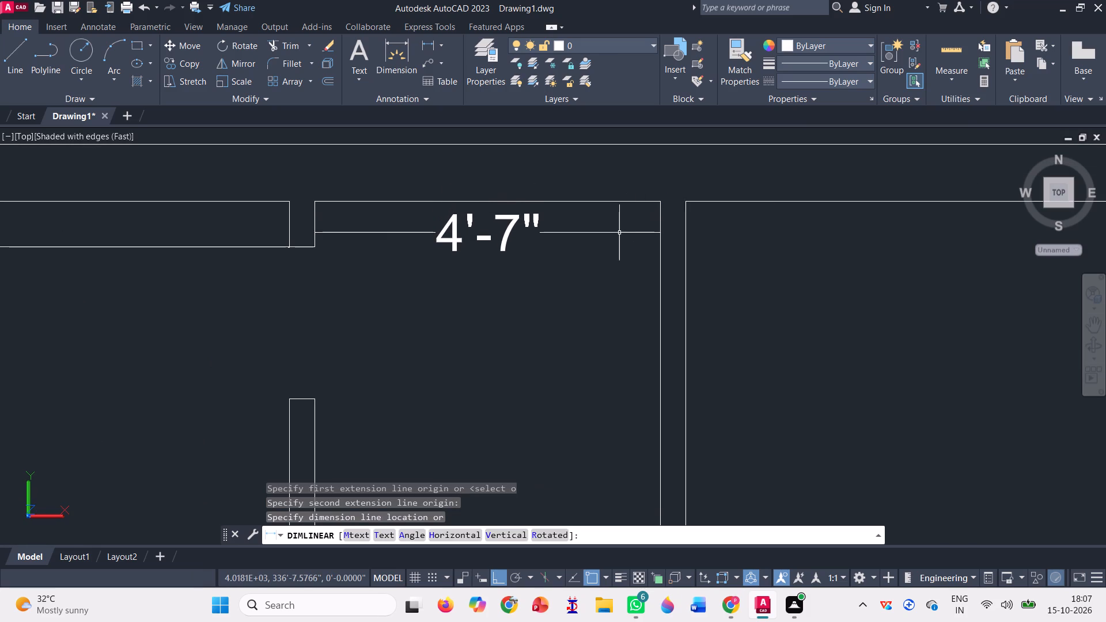
Add a vertical linear dimension for the inside depth of that small upper room, placed just inside its right wall.
scroll(541, 180, down, 1)
click(425, 47)
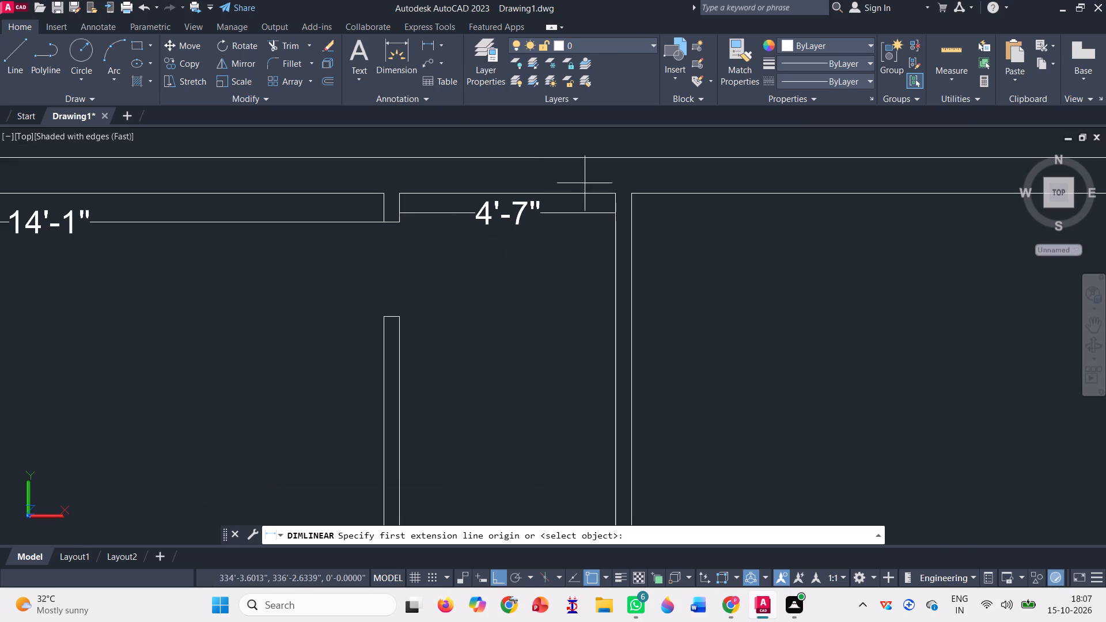
click(613, 188)
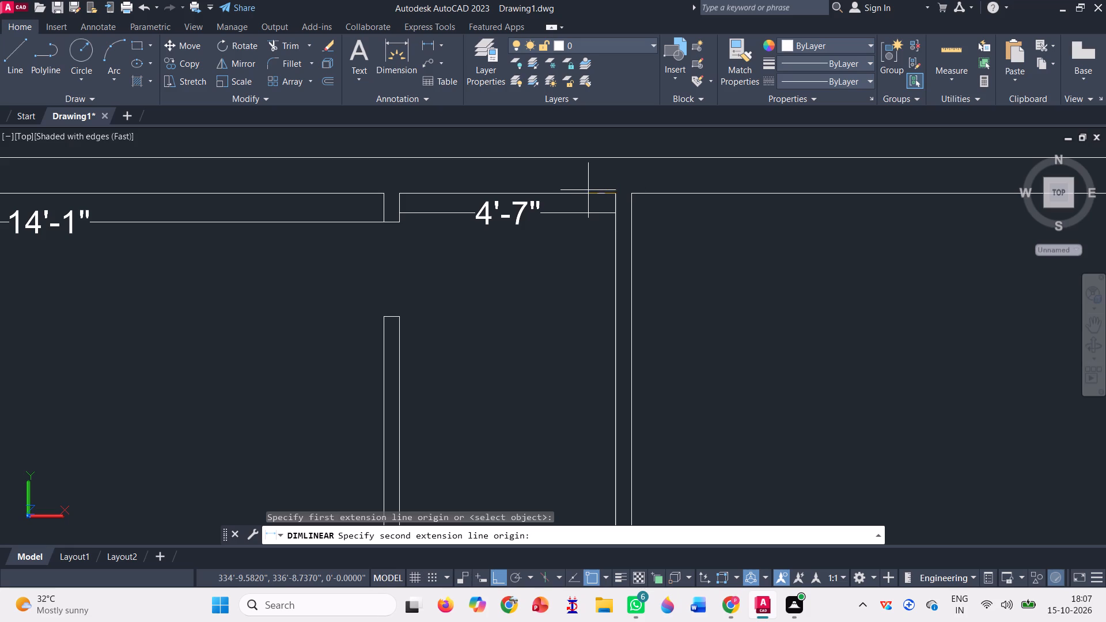
scroll(560, 185, down, 2)
scroll(592, 335, up, 2)
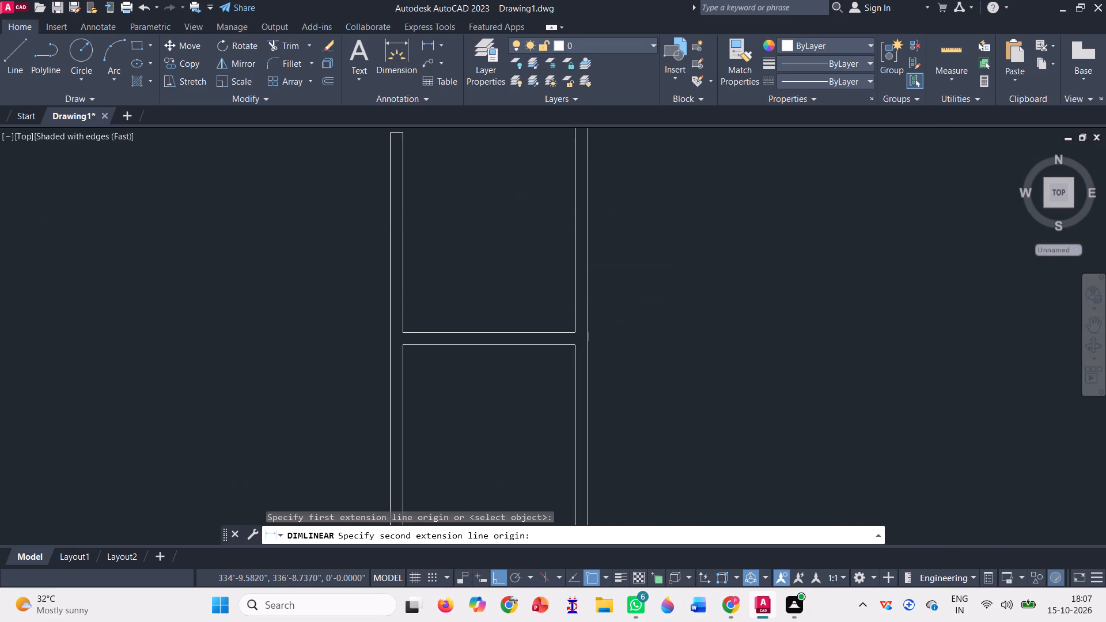
scroll(589, 333, up, 1)
click(570, 333)
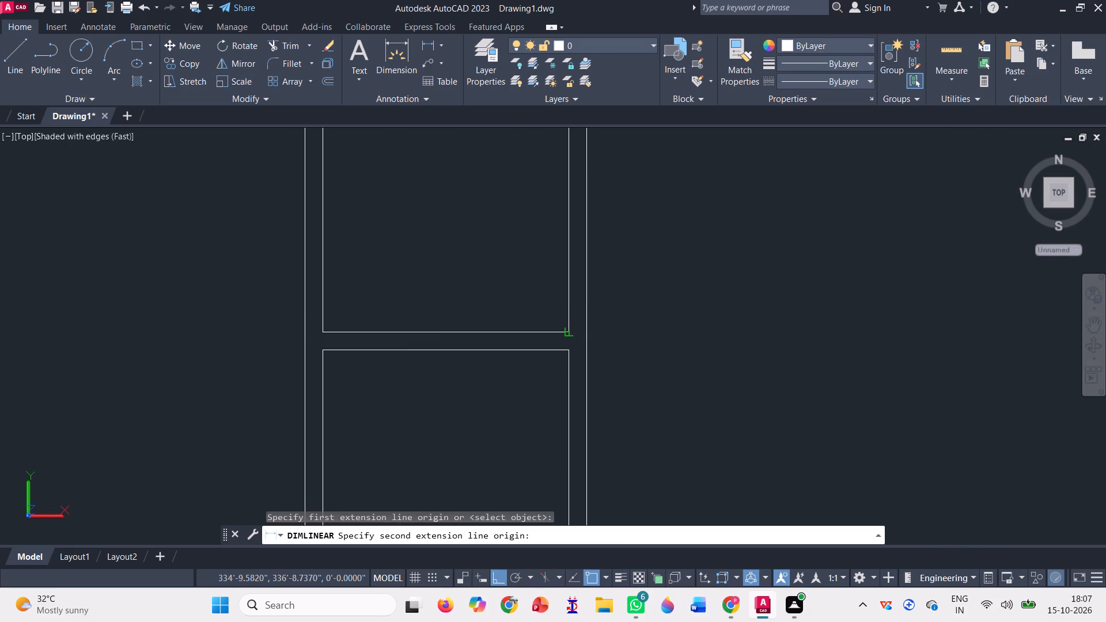
scroll(570, 333, down, 7)
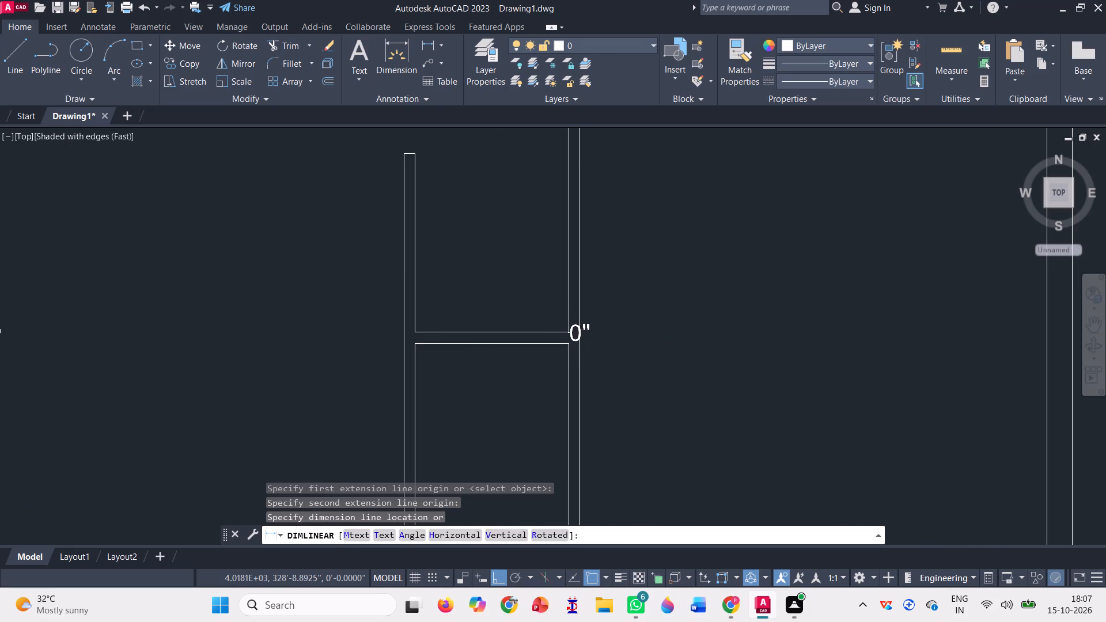
scroll(499, 333, down, 3)
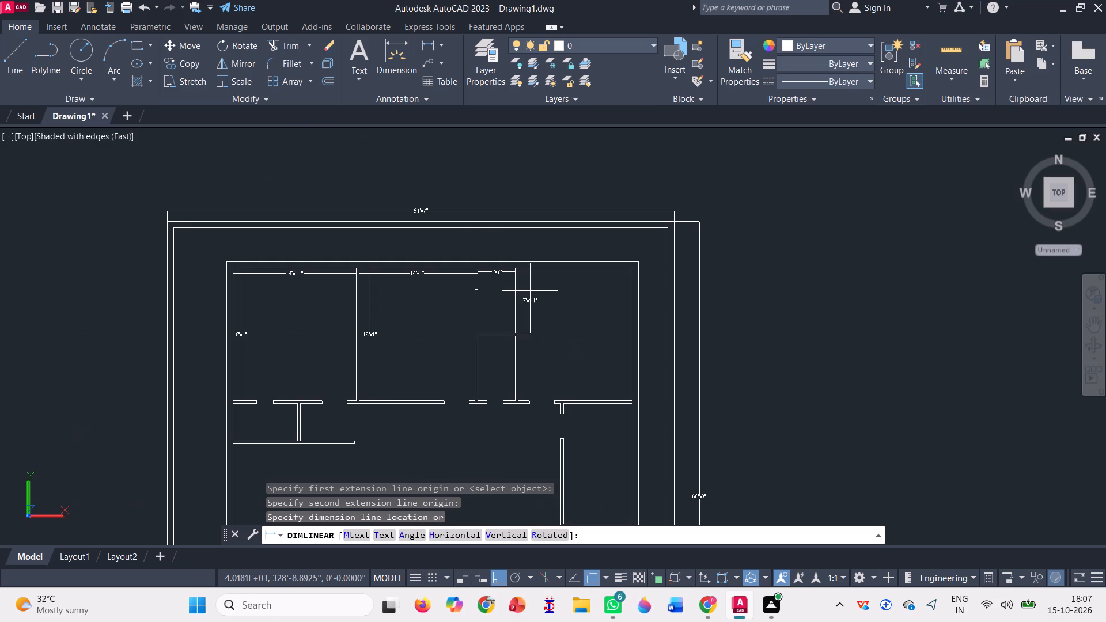
scroll(505, 289, up, 5)
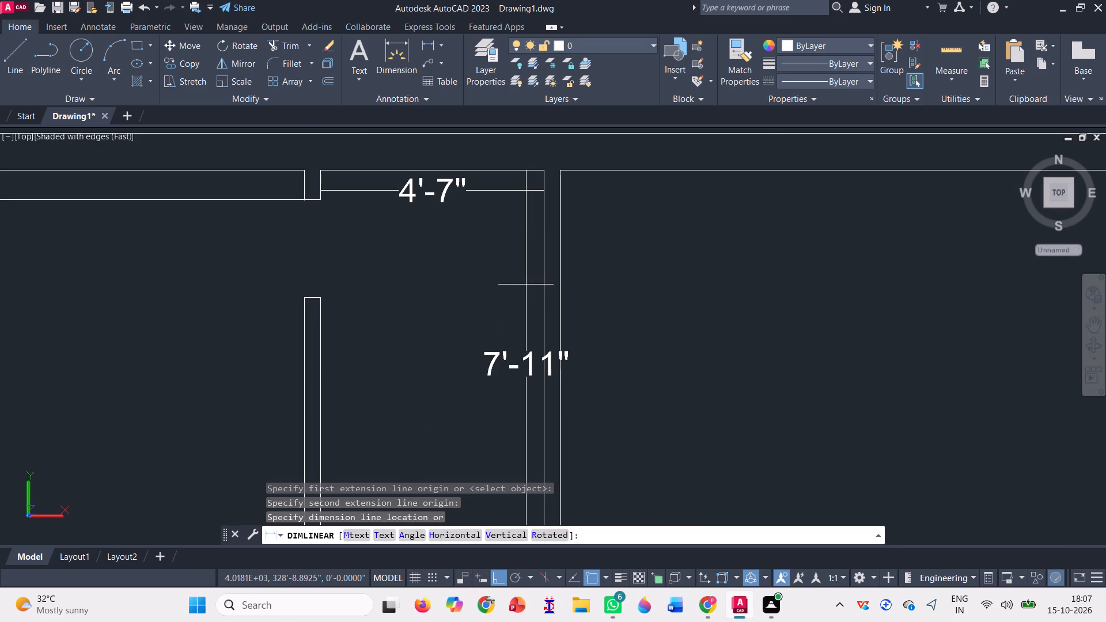
click(526, 284)
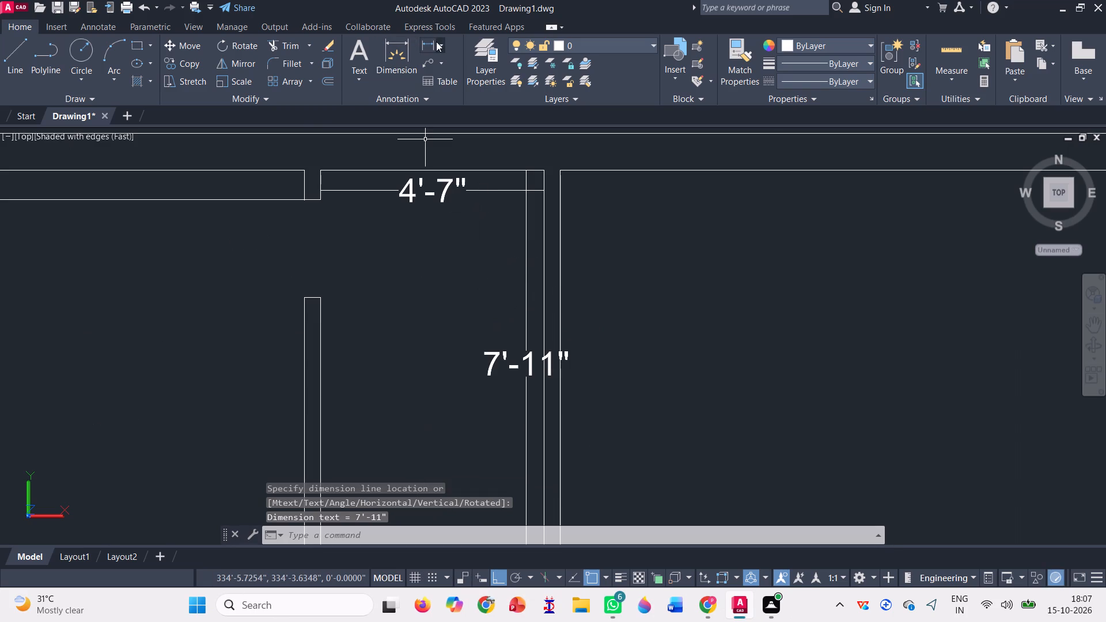
Add a horizontal linear dimension for the inside width of the upper-right room, placed just below its top wall.
click(433, 41)
scroll(291, 228, down, 2)
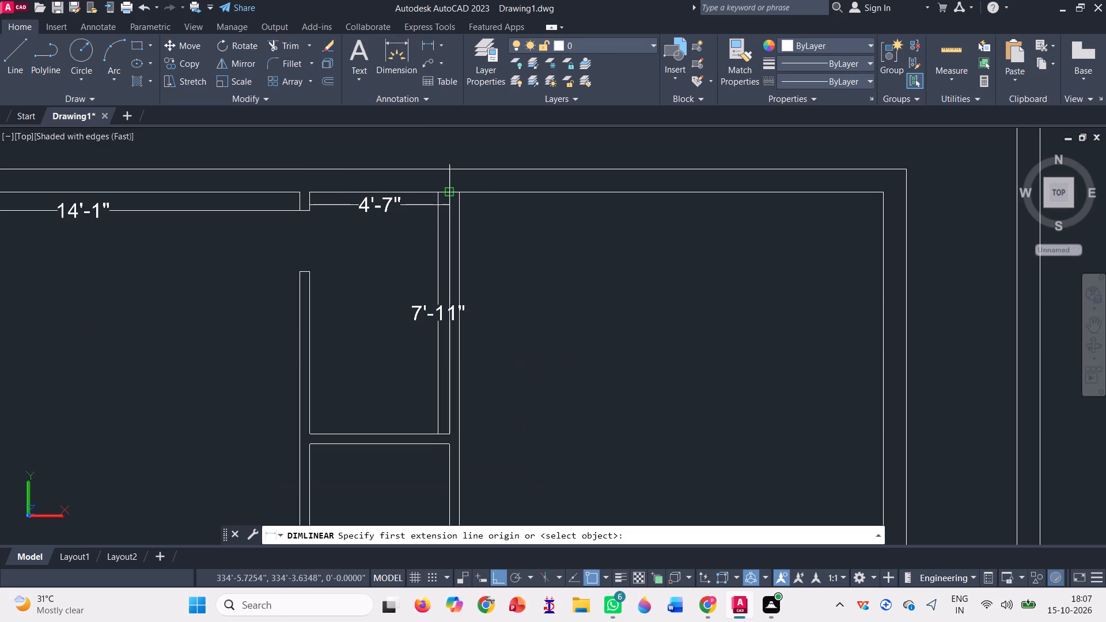
click(461, 188)
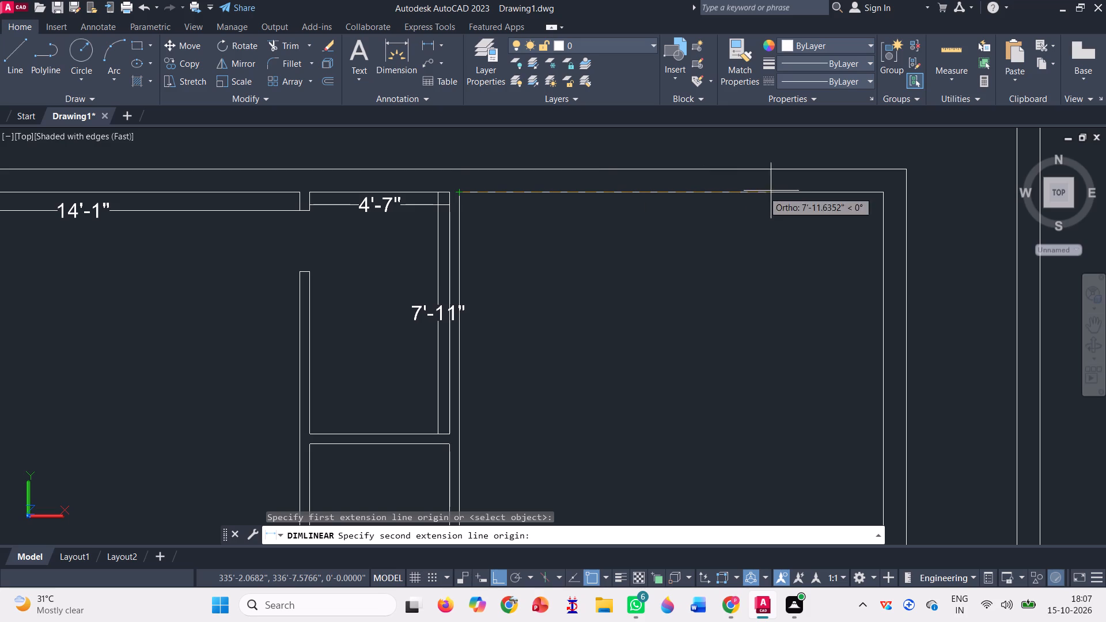
click(882, 195)
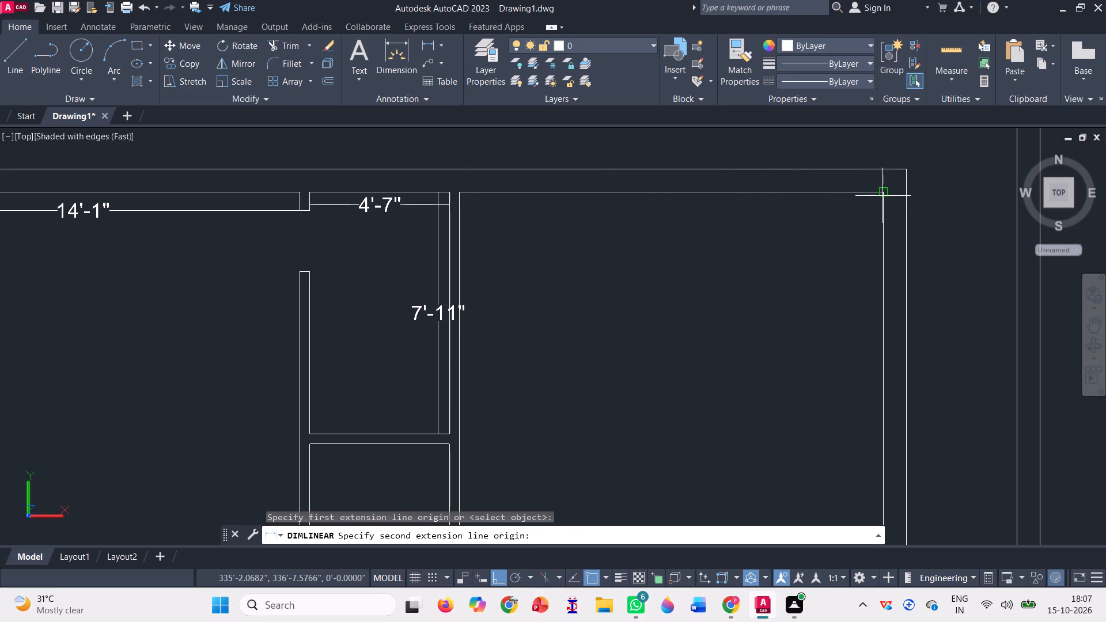
click(599, 211)
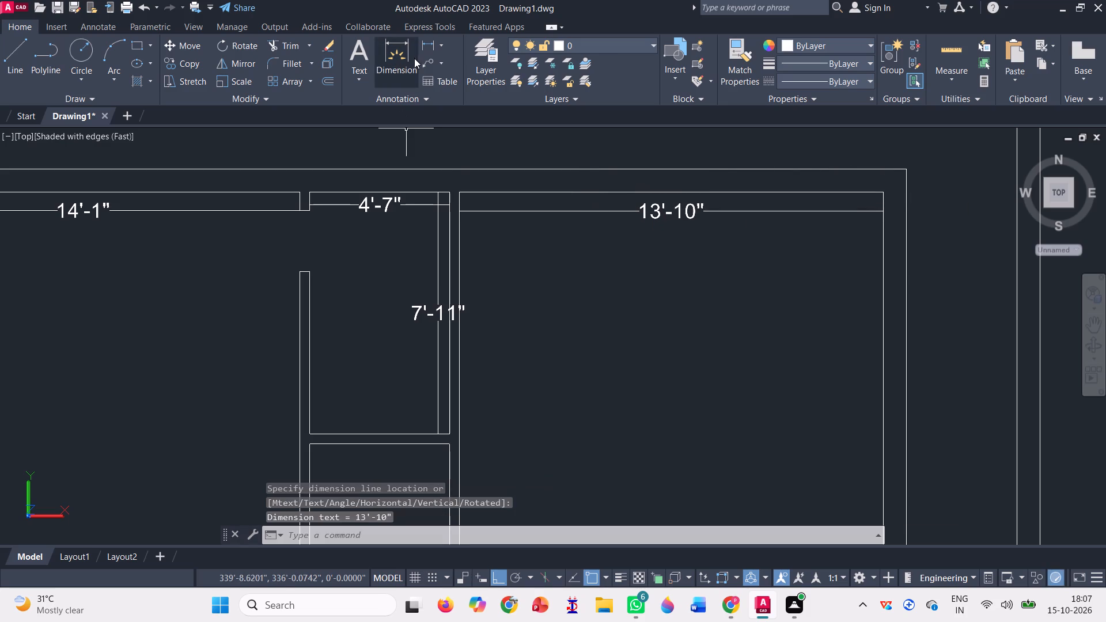
Add a vertical linear dimension for the inside depth of the upper-right room, placed just inside its right wall.
click(429, 46)
scroll(440, 188, down, 1)
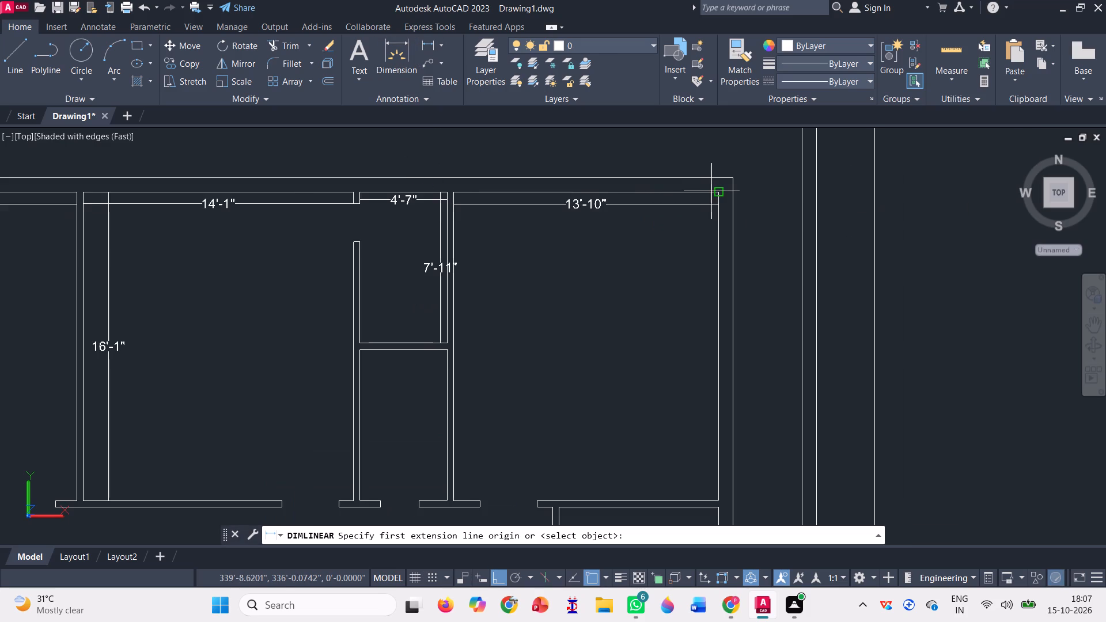
click(719, 189)
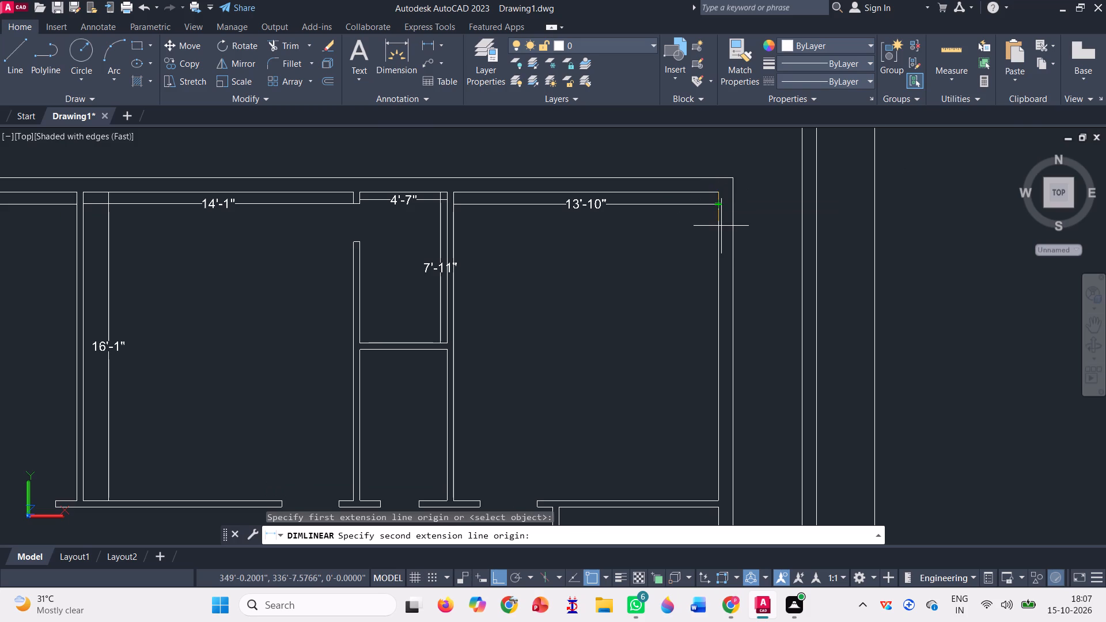
scroll(657, 187, down, 2)
scroll(677, 304, up, 3)
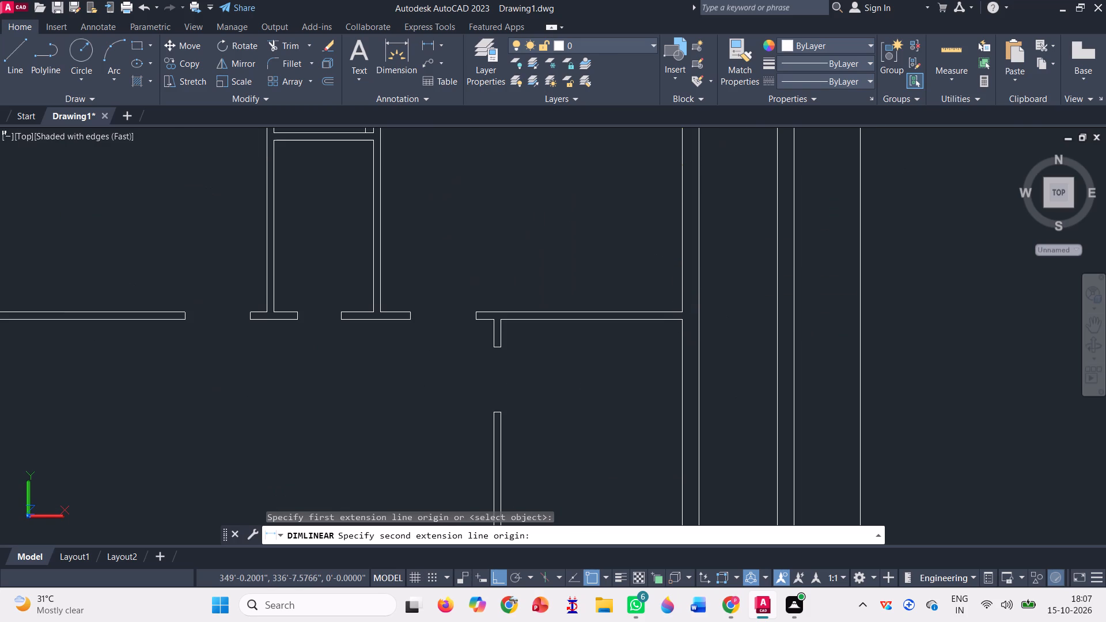
scroll(685, 310, up, 4)
click(685, 309)
scroll(685, 309, down, 3)
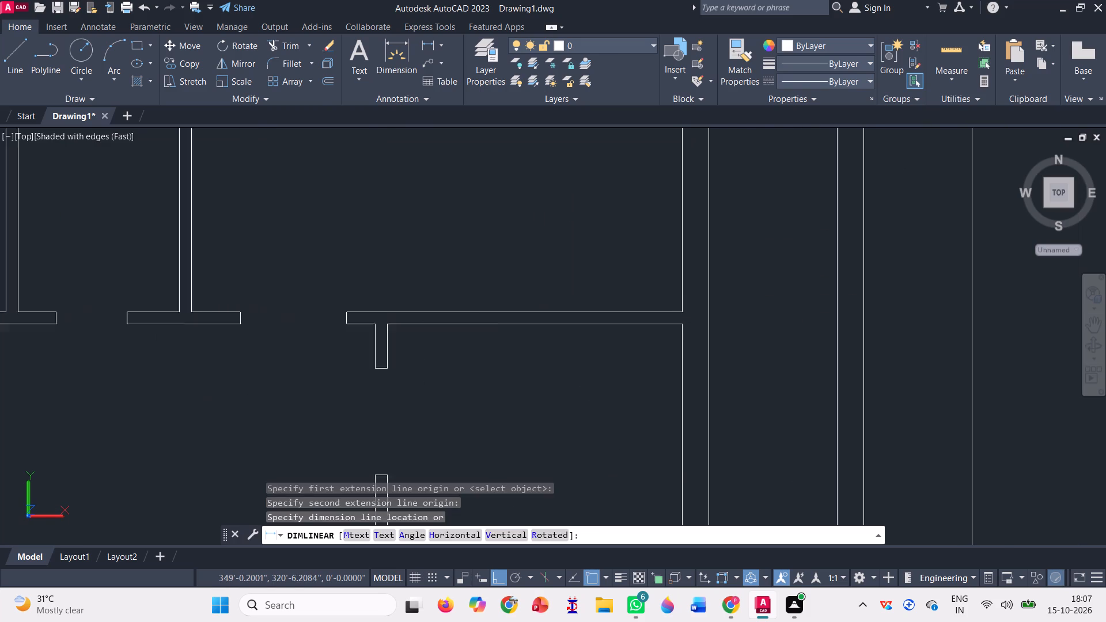
scroll(685, 309, down, 2)
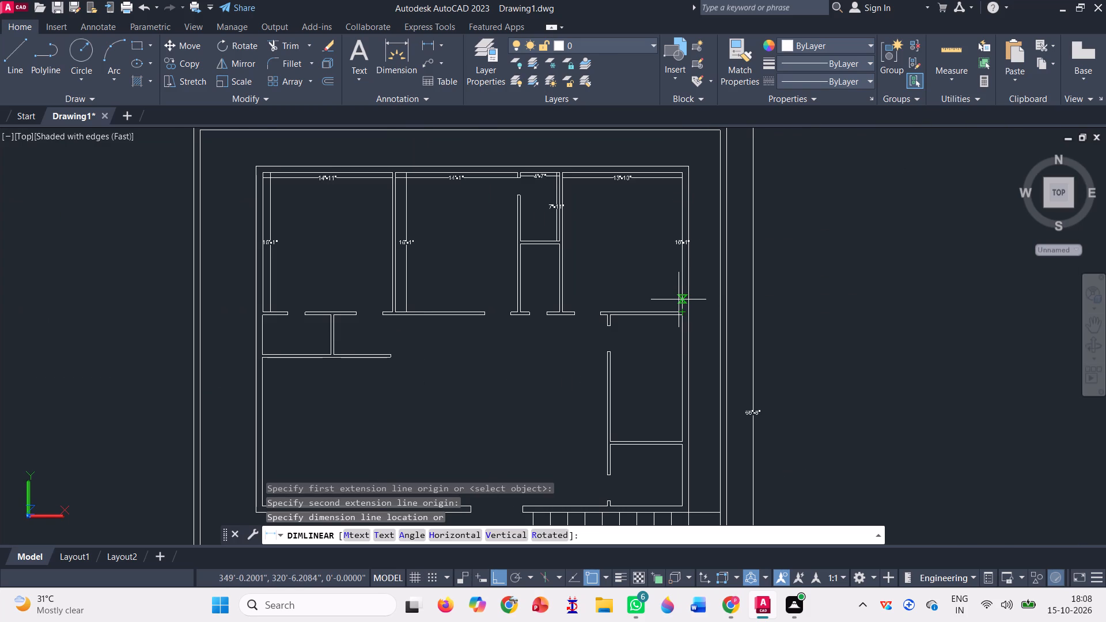
click(673, 297)
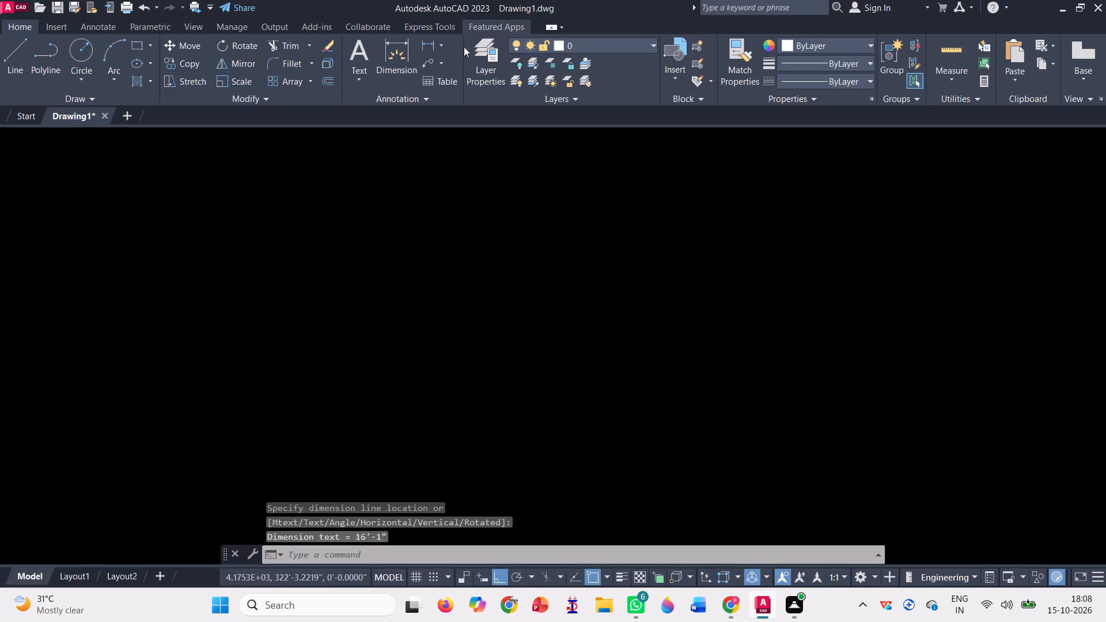
Add a vertical linear dimension for the inside depth of the lower of the two small stacked rooms, placed just inside its right wall.
click(429, 41)
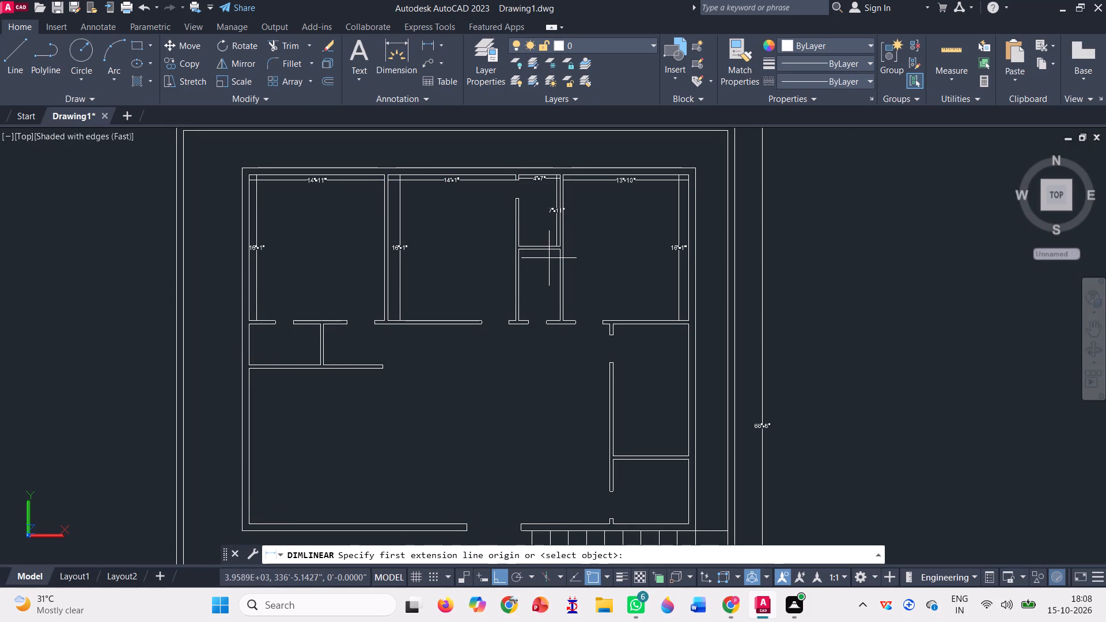
scroll(549, 257, up, 6)
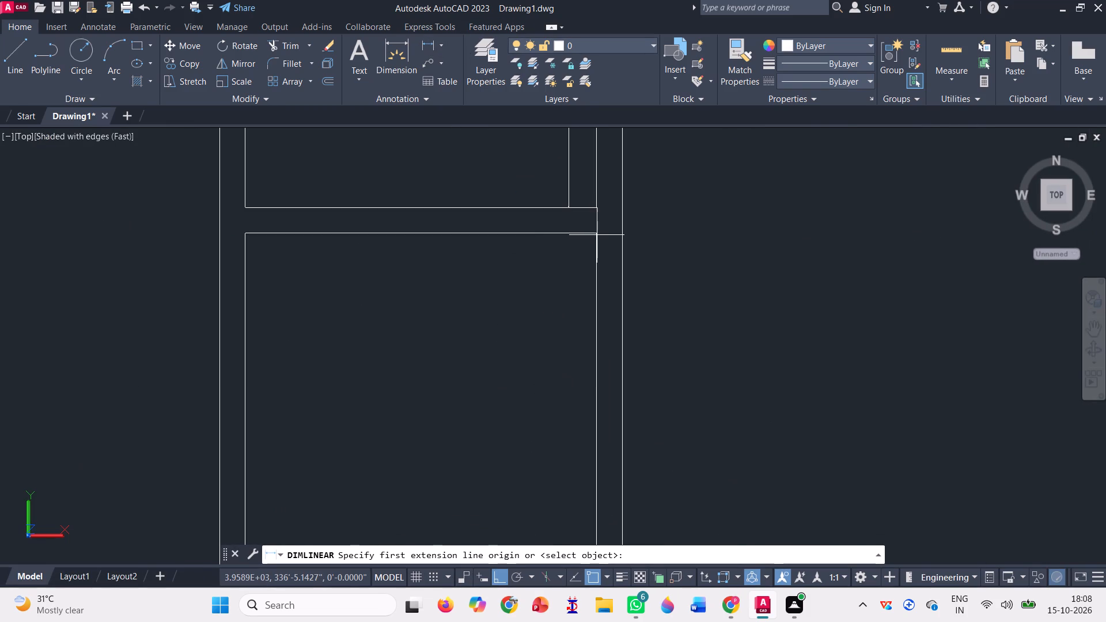
click(597, 234)
scroll(457, 202, down, 3)
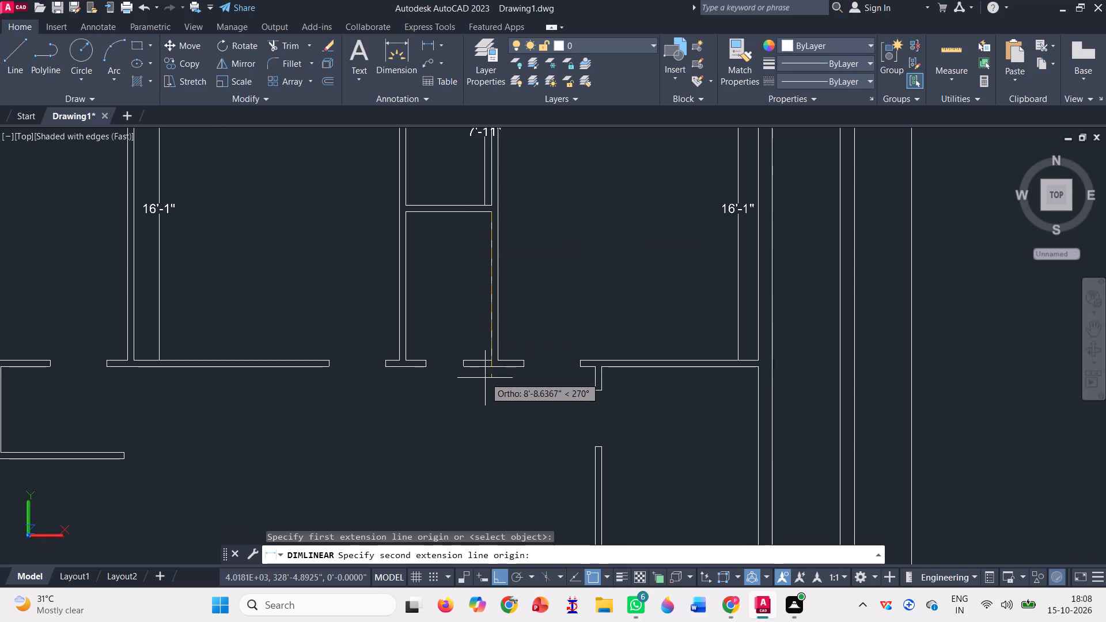
scroll(488, 351, up, 4)
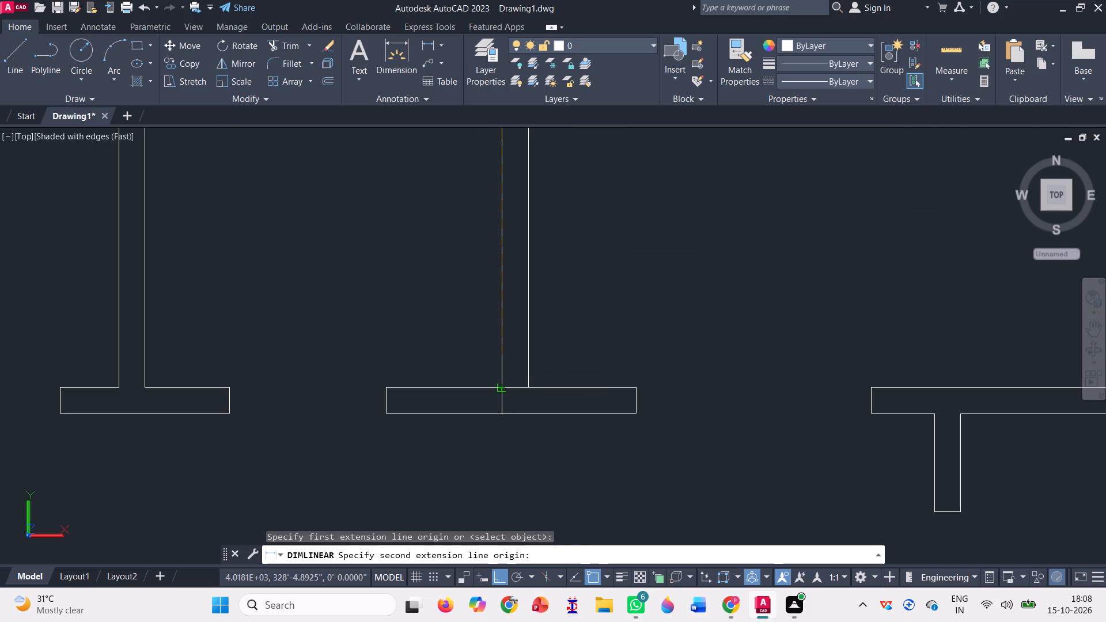
click(499, 387)
scroll(505, 419, down, 3)
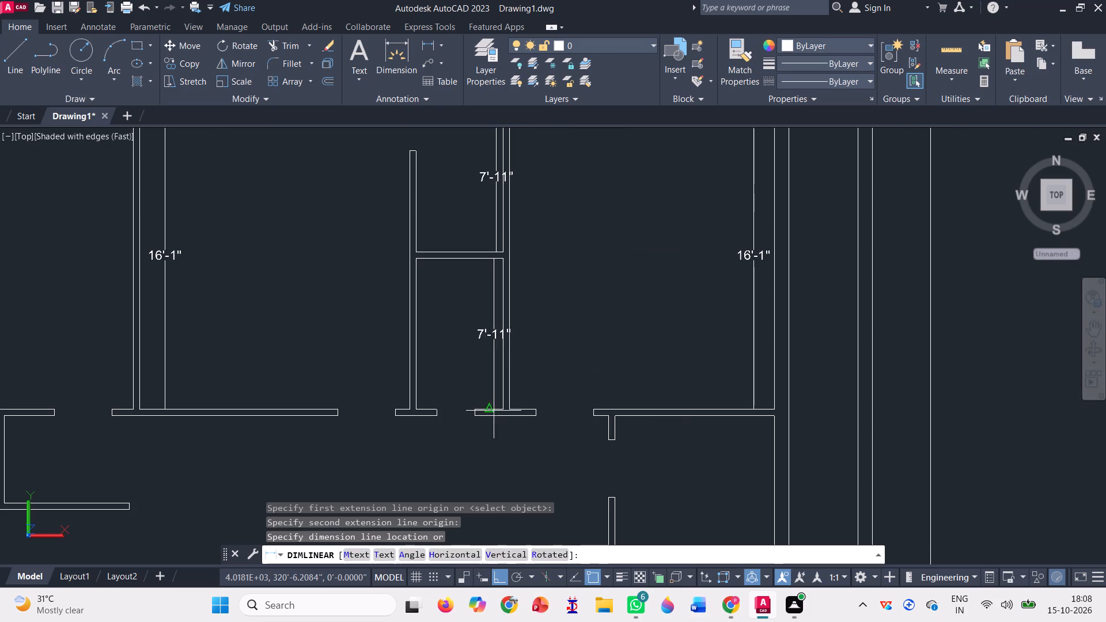
click(488, 408)
Add a horizontal linear dimension for the inside width of the lower small stacked room, placed just below its top wall.
click(424, 40)
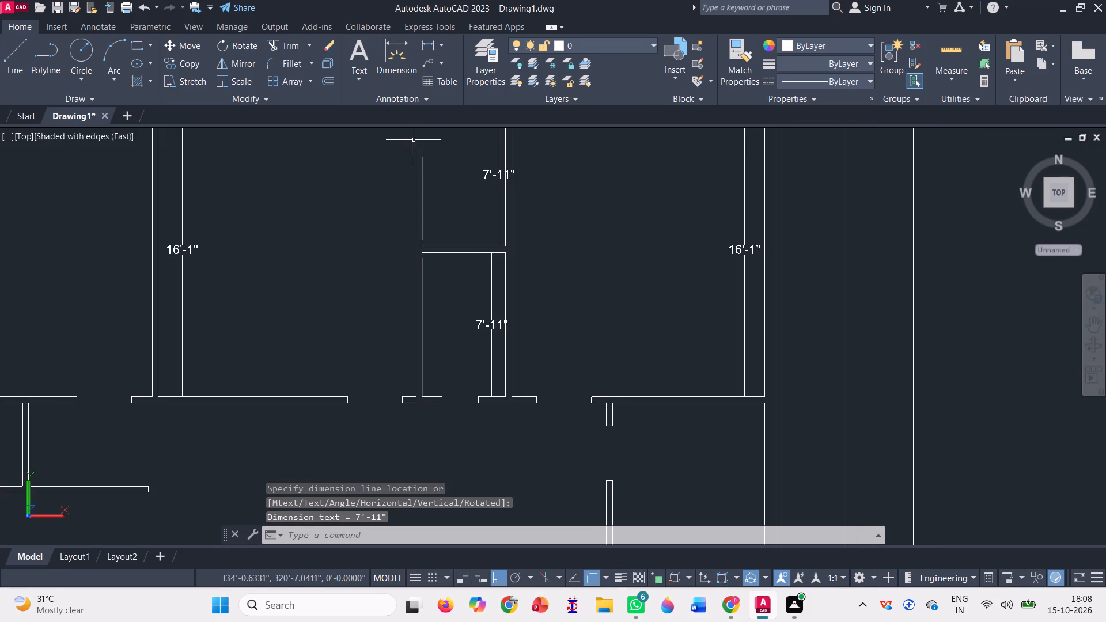
scroll(429, 249, up, 3)
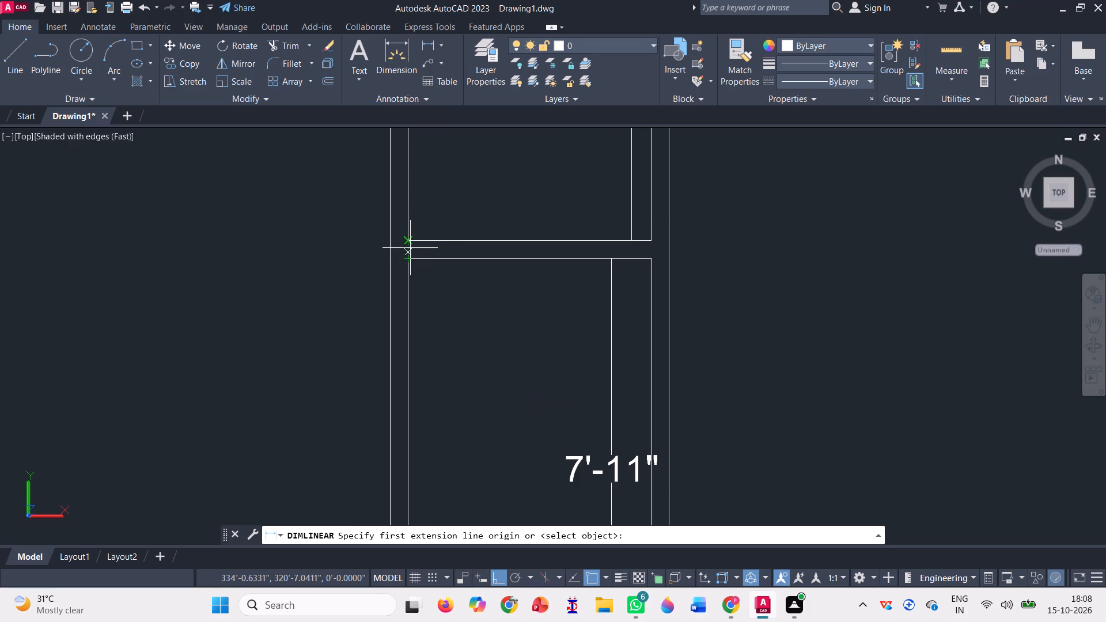
click(408, 262)
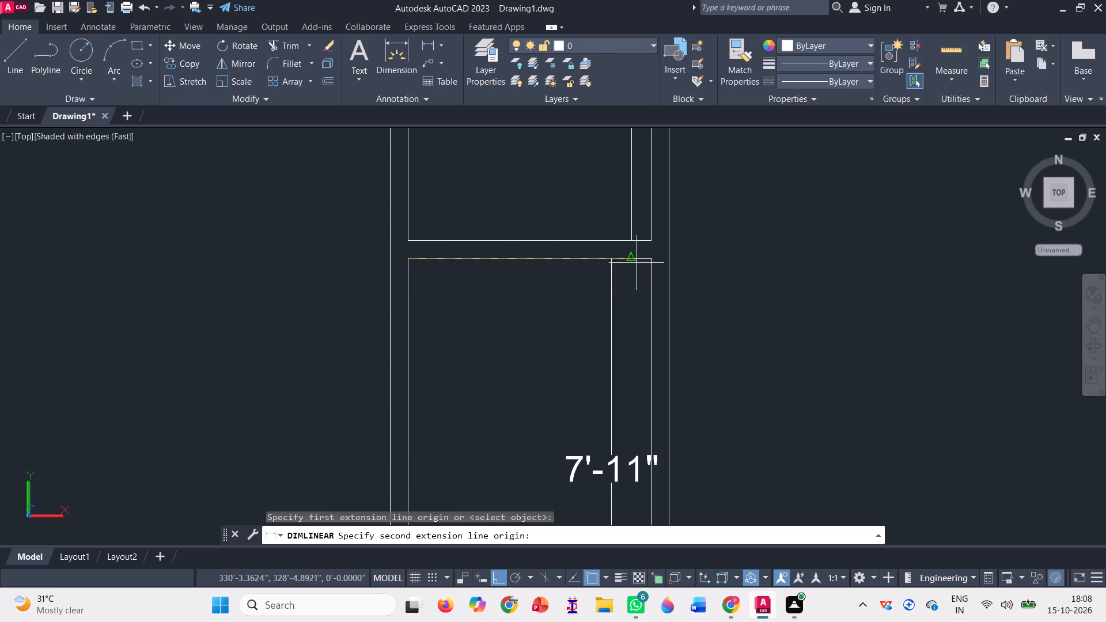
click(650, 259)
click(636, 284)
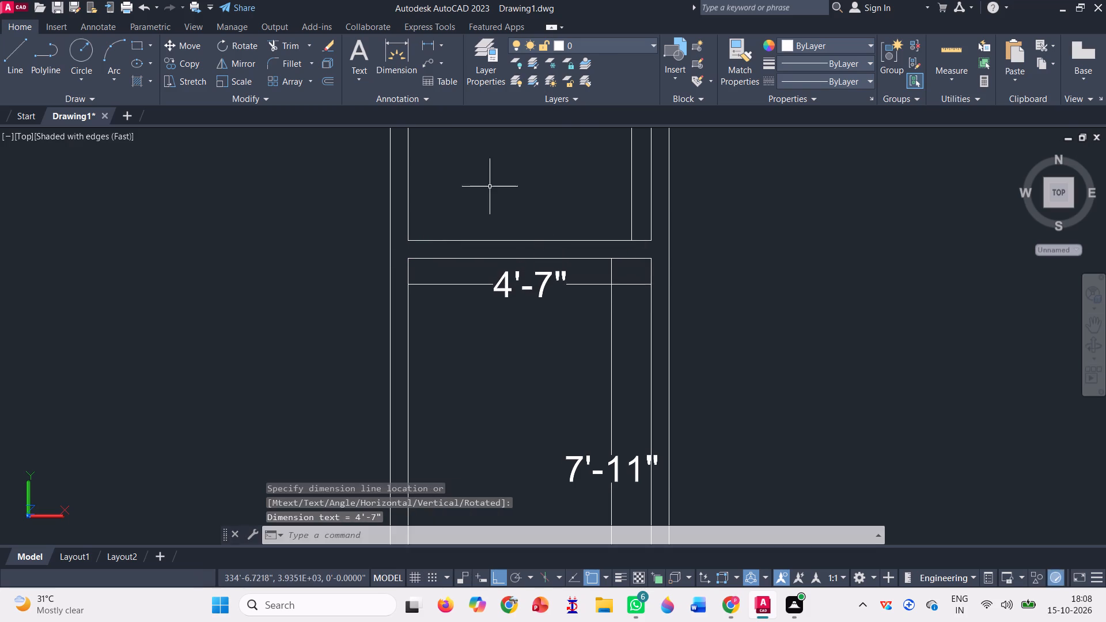
Add a horizontal linear dimension for the inside width of the small room below the upper-left room, placed just above its bottom wall.
scroll(490, 185, down, 5)
click(425, 47)
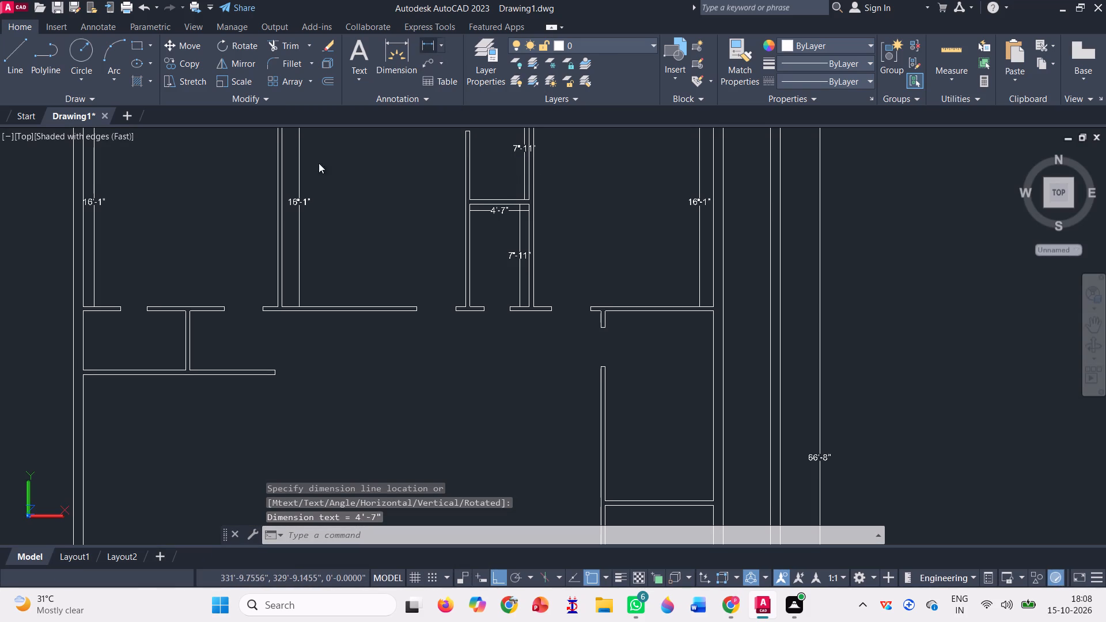
scroll(71, 334, up, 4)
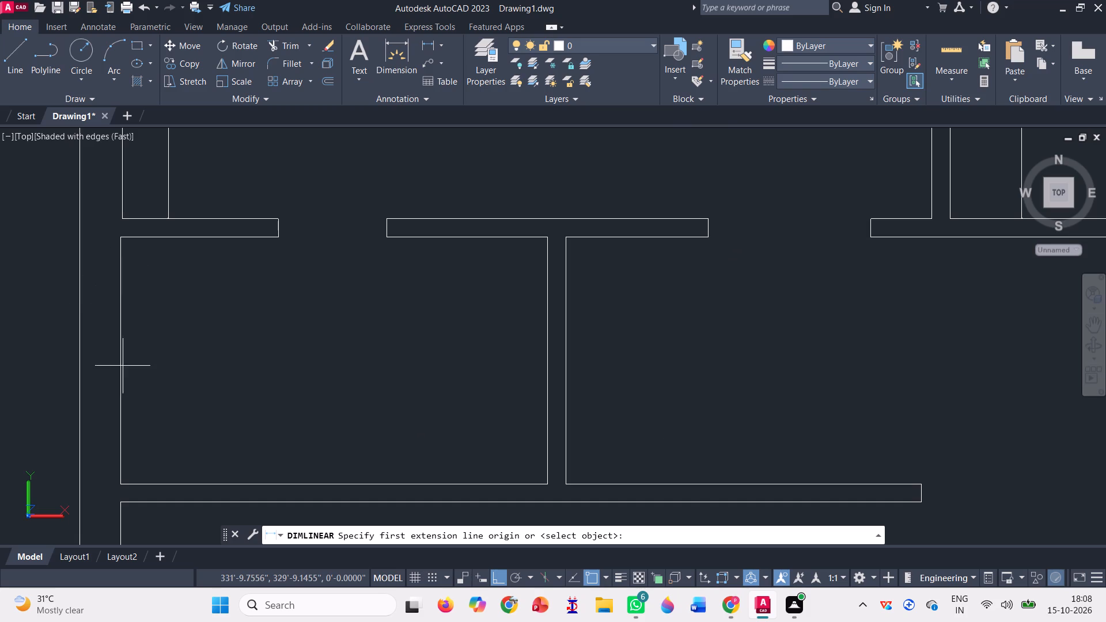
click(119, 481)
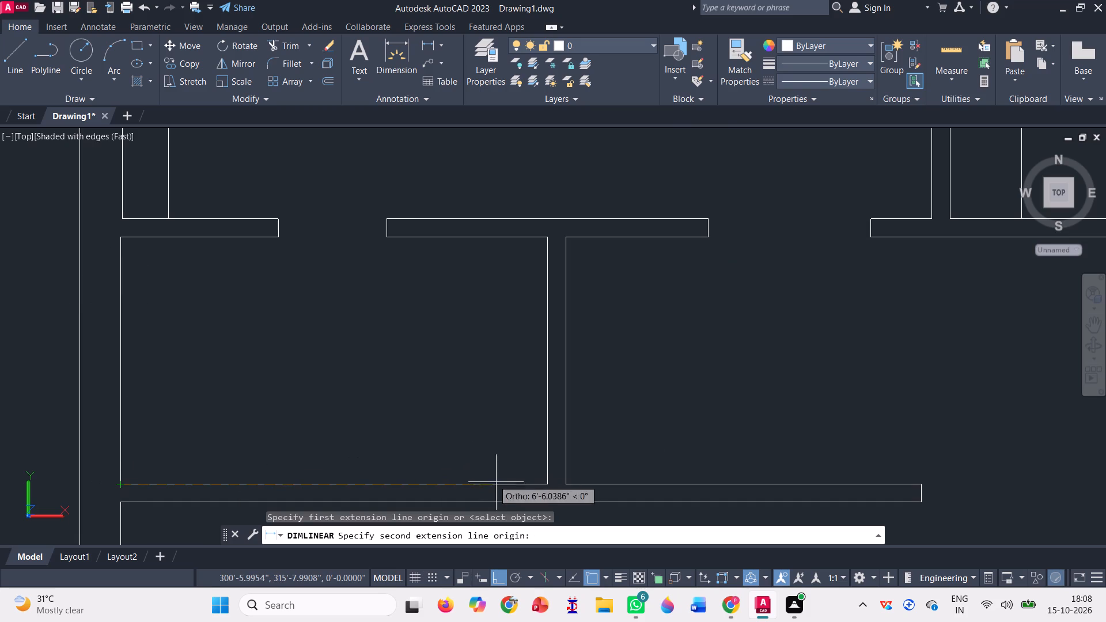
click(548, 484)
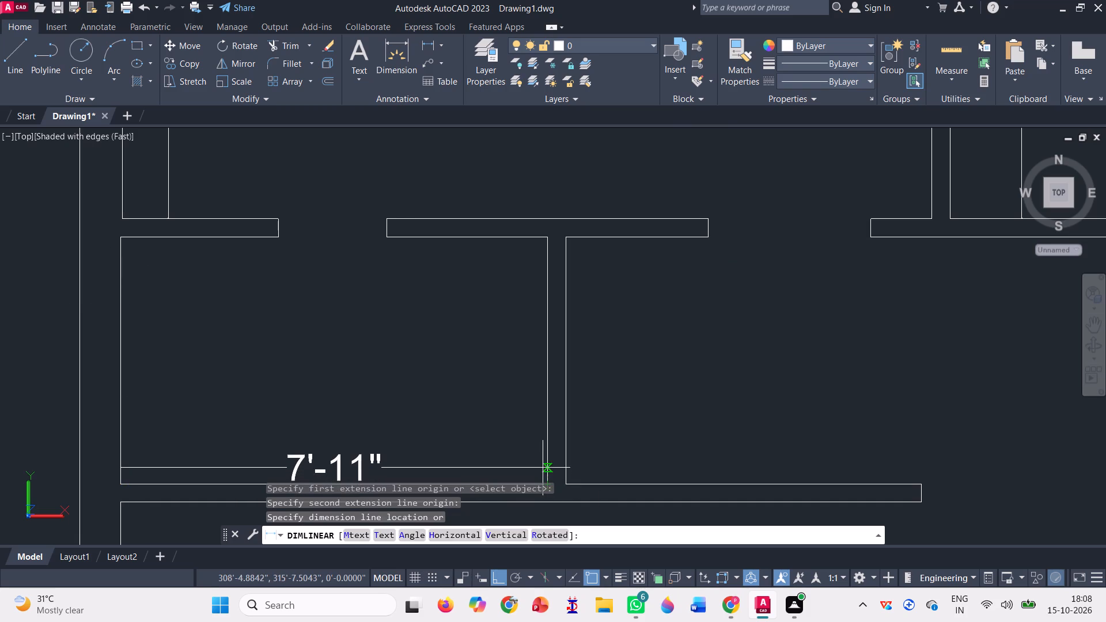
click(541, 465)
Add a vertical linear dimension for the inside depth of the same small left-hand room, placed just inside its left wall.
click(424, 47)
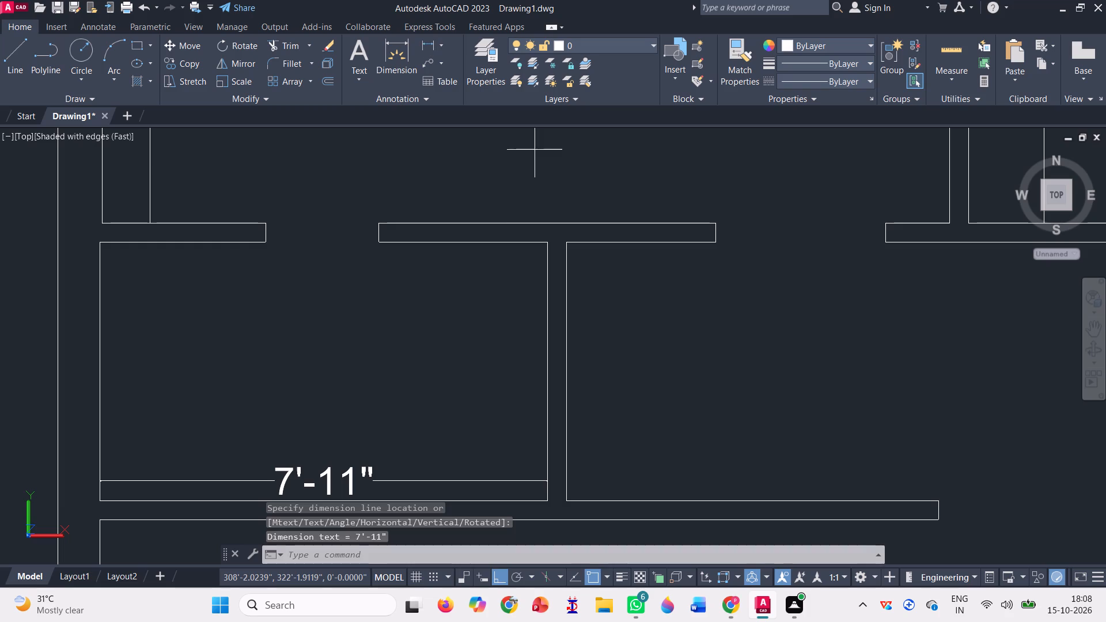
click(100, 500)
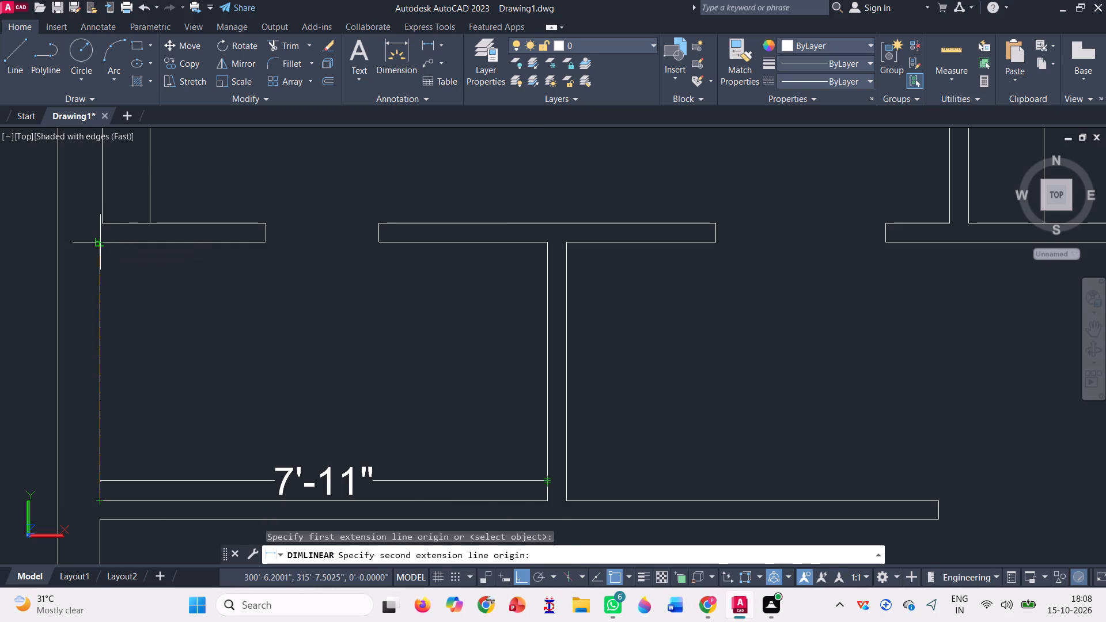
click(103, 240)
click(135, 249)
Add a horizontal linear dimension for the large hall's inside width, from its left wall to the right-hand partition stub, just above the bottom wall.
scroll(263, 256, down, 2)
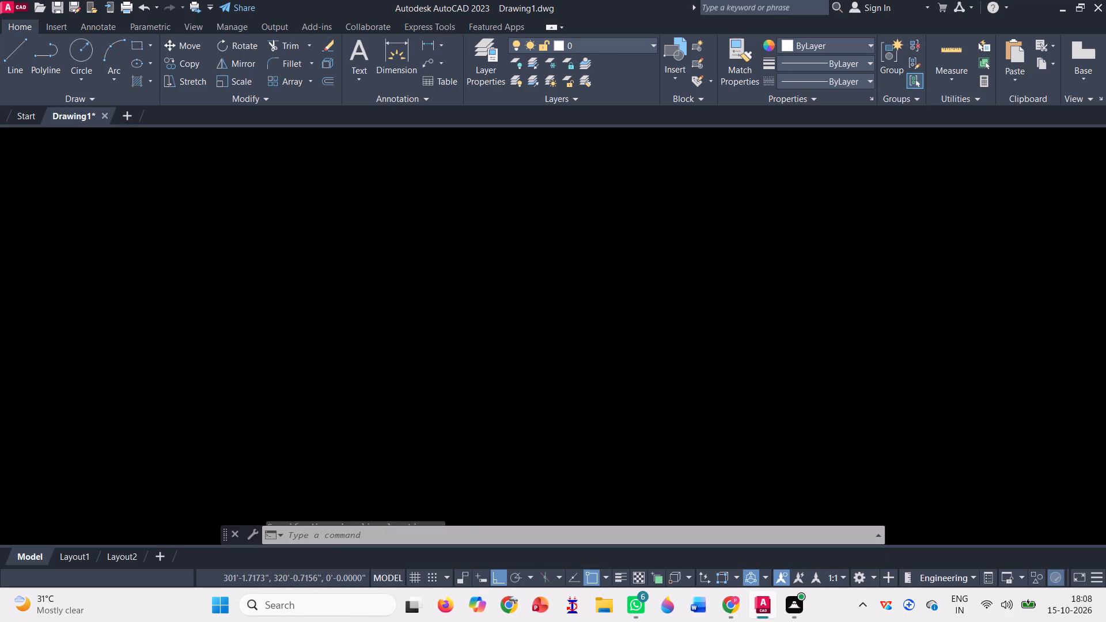
scroll(252, 232, down, 3)
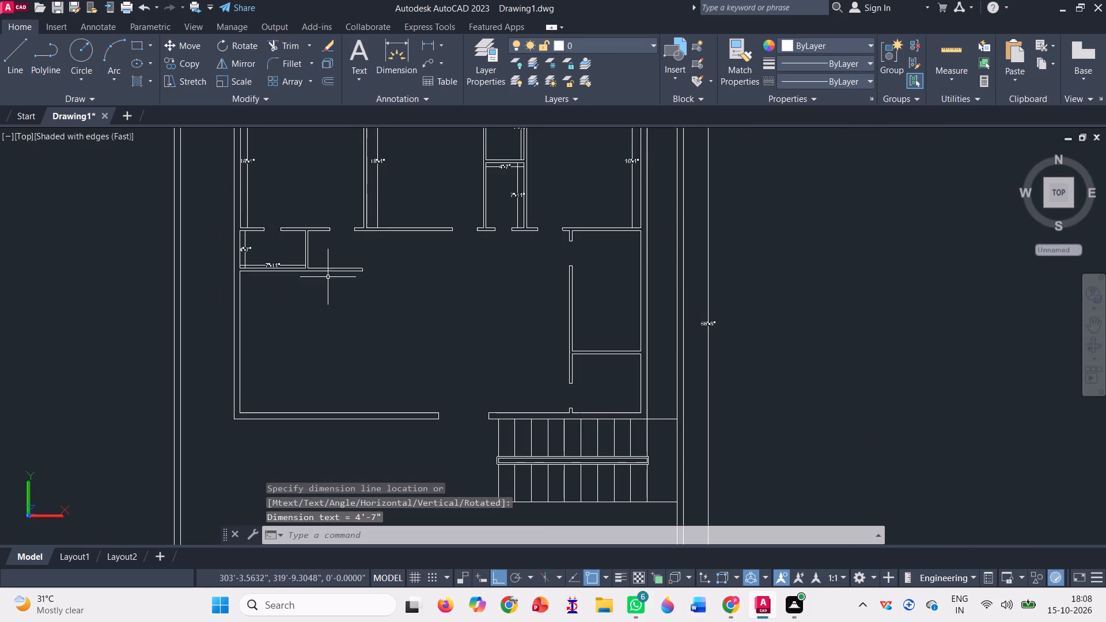
click(427, 48)
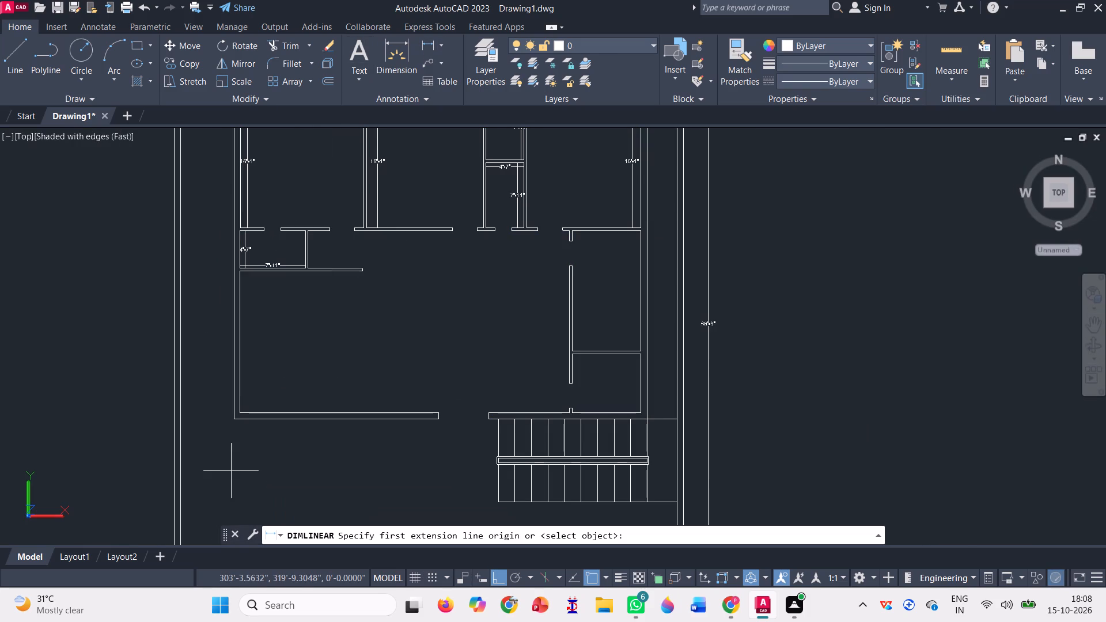
click(240, 409)
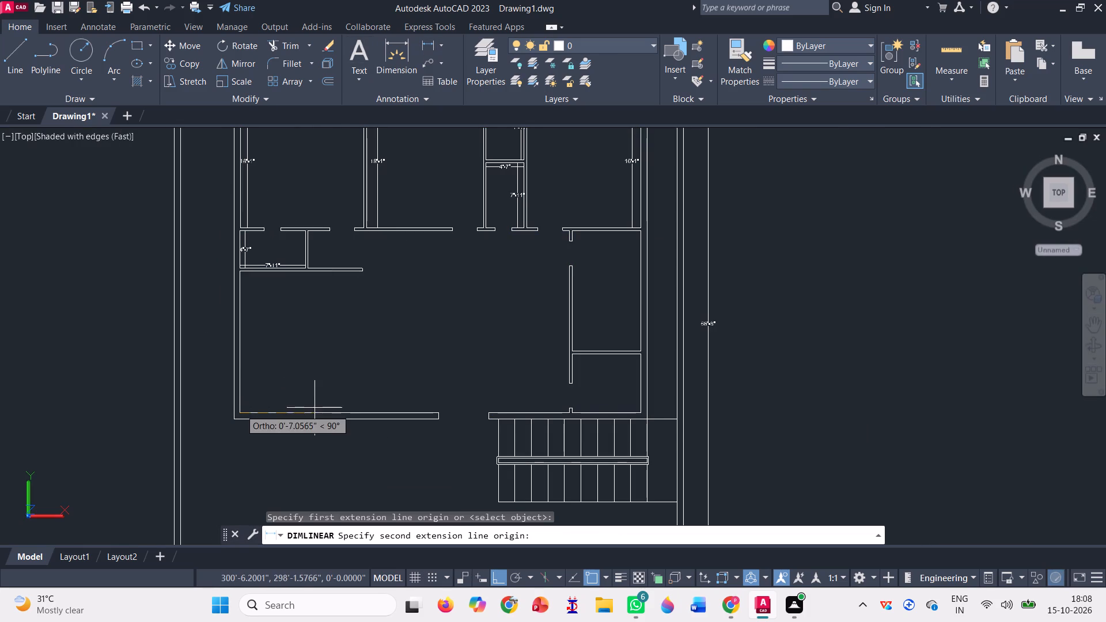
scroll(567, 414, up, 3)
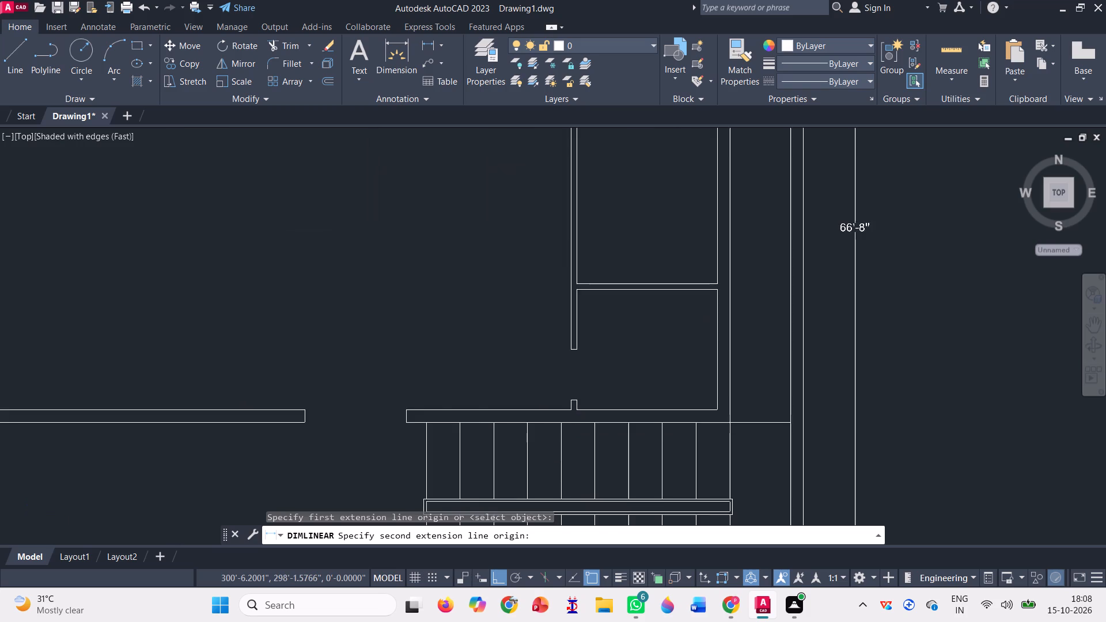
click(571, 404)
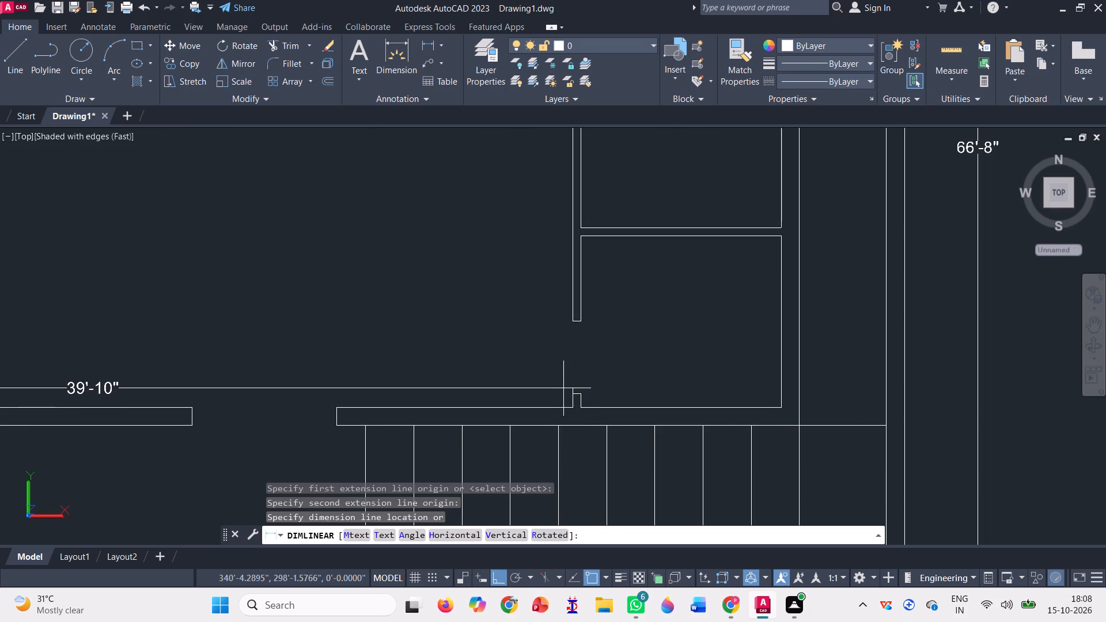
click(562, 385)
Add a vertical linear dimension for the large hall's inside depth below the small room, placed just inside its left wall.
scroll(555, 319, down, 2)
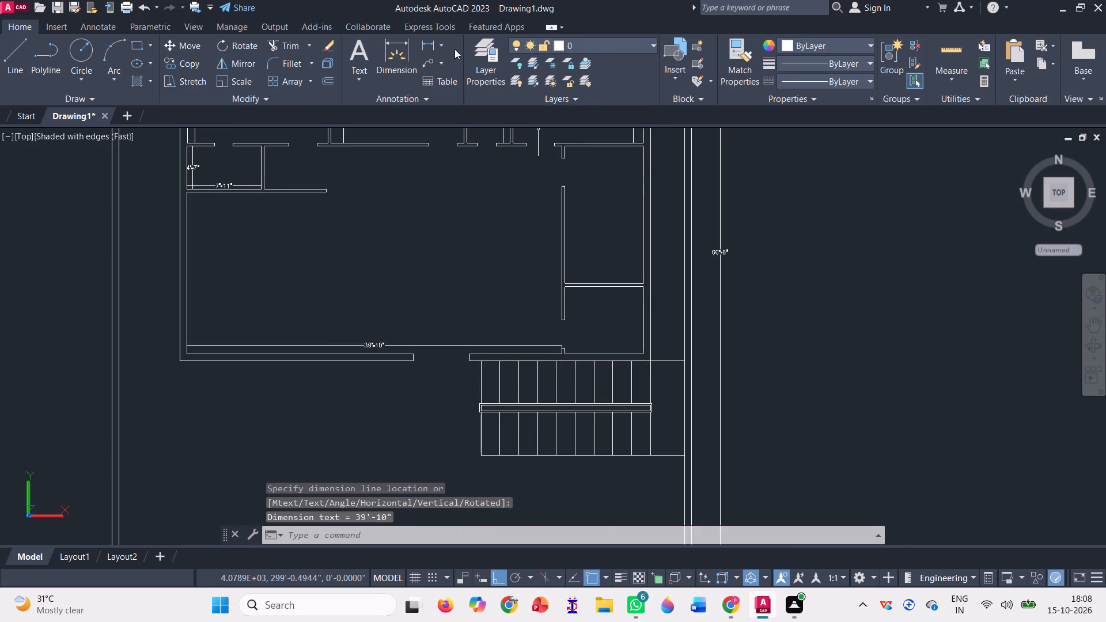
click(429, 44)
scroll(176, 187, up, 3)
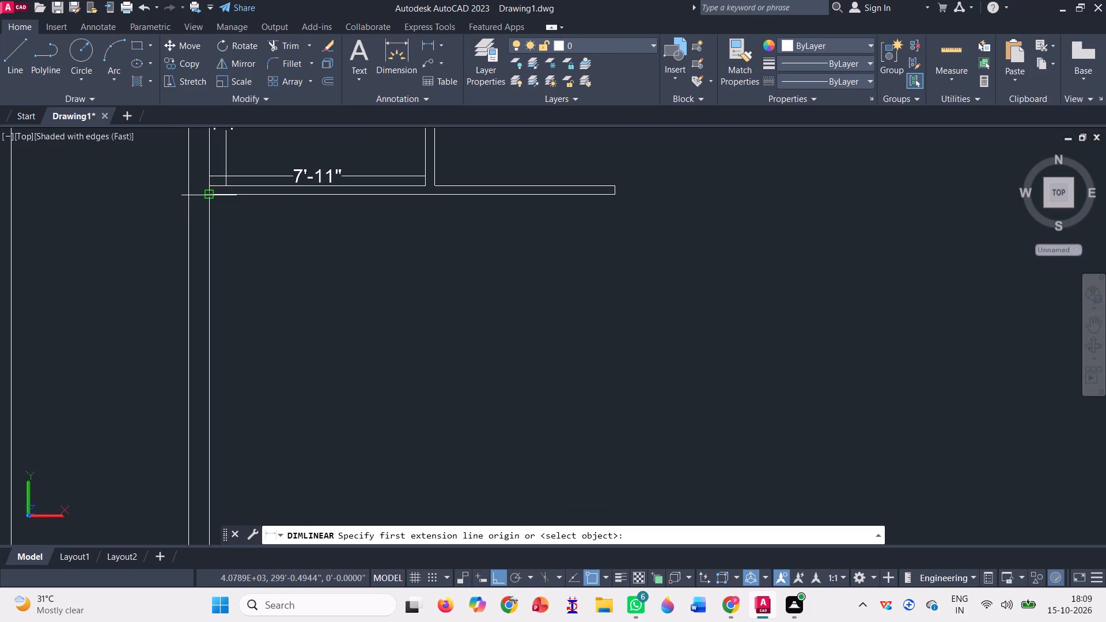
click(210, 192)
scroll(211, 203, down, 3)
scroll(211, 310, up, 3)
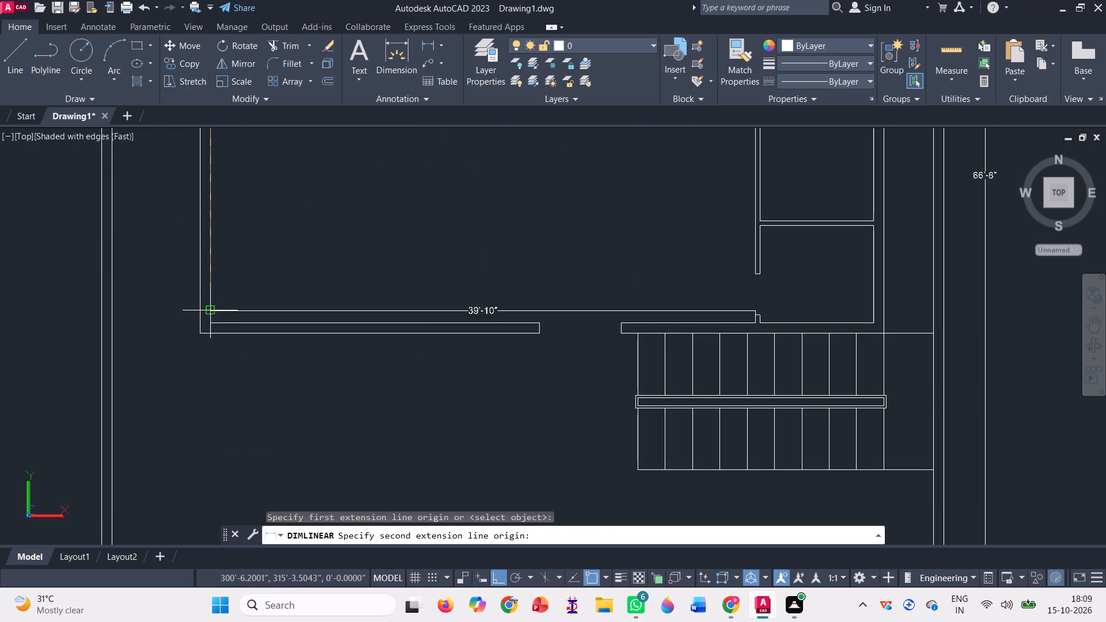
scroll(207, 337, up, 3)
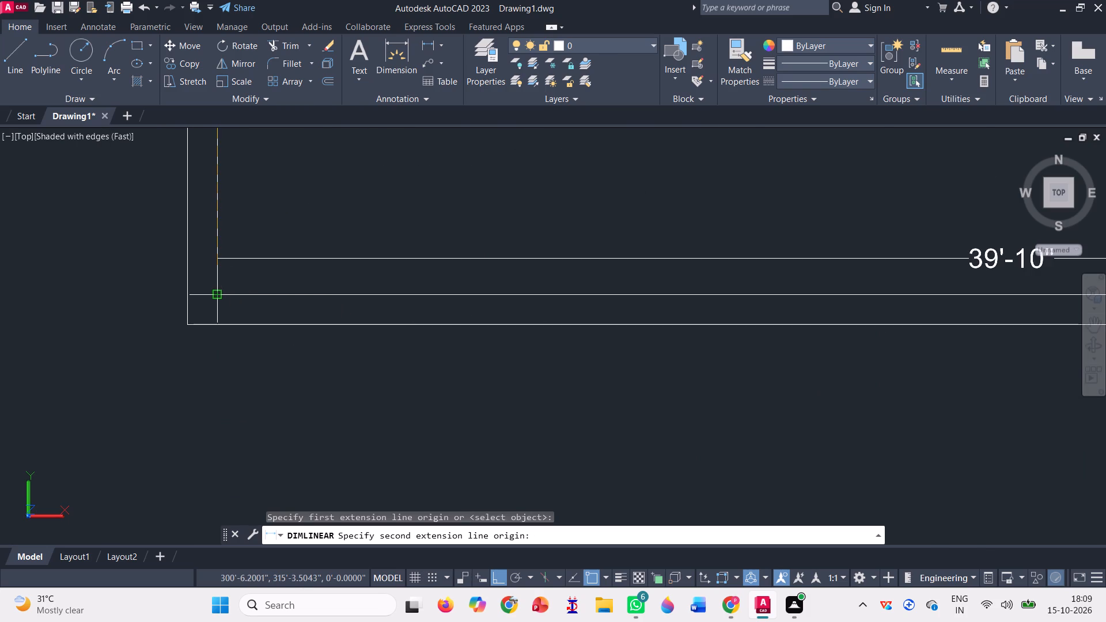
click(219, 291)
scroll(212, 359, down, 5)
scroll(270, 379, down, 3)
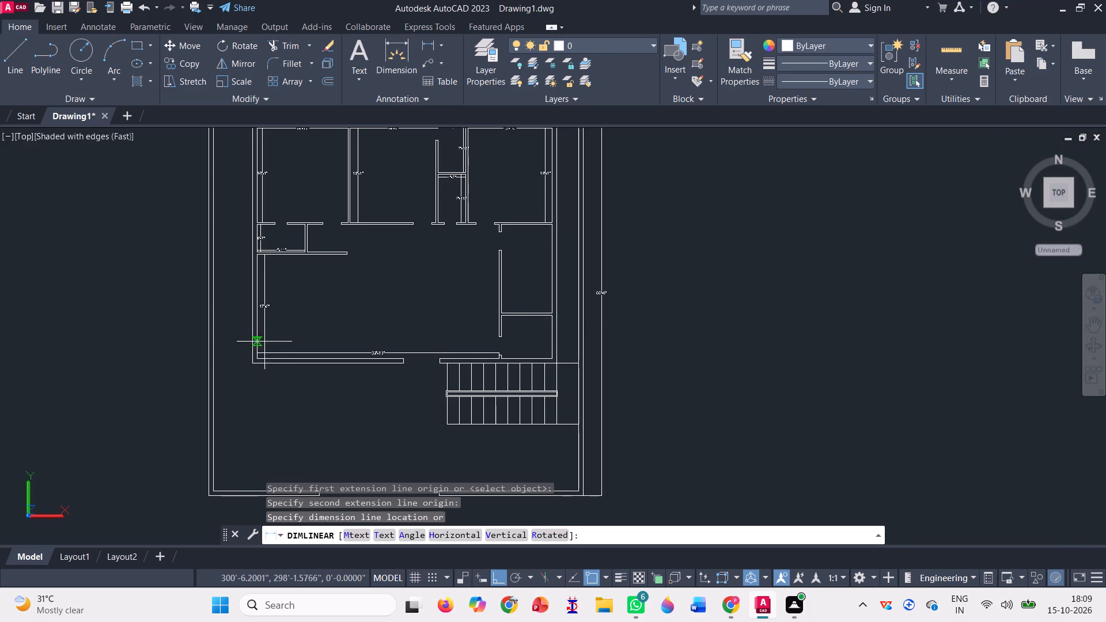
scroll(268, 300, up, 3)
click(255, 299)
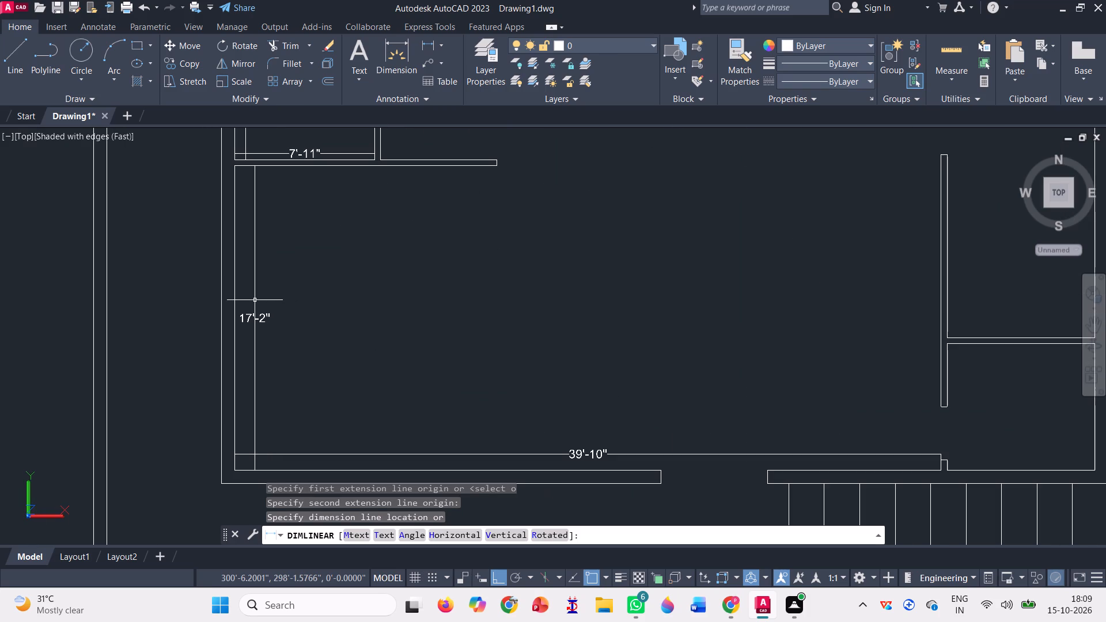
Add a vertical linear dimension for the inside depth of the room right of the hall, below the upper-right room, just inside its right wall.
scroll(243, 309, down, 1)
scroll(300, 283, down, 1)
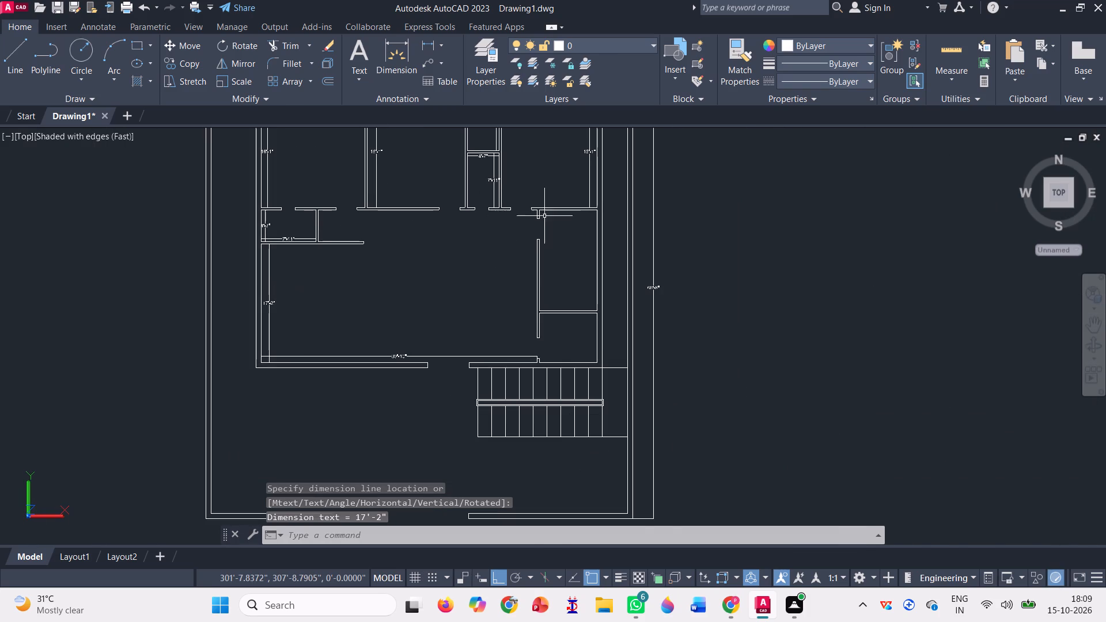
scroll(586, 223, up, 2)
click(427, 38)
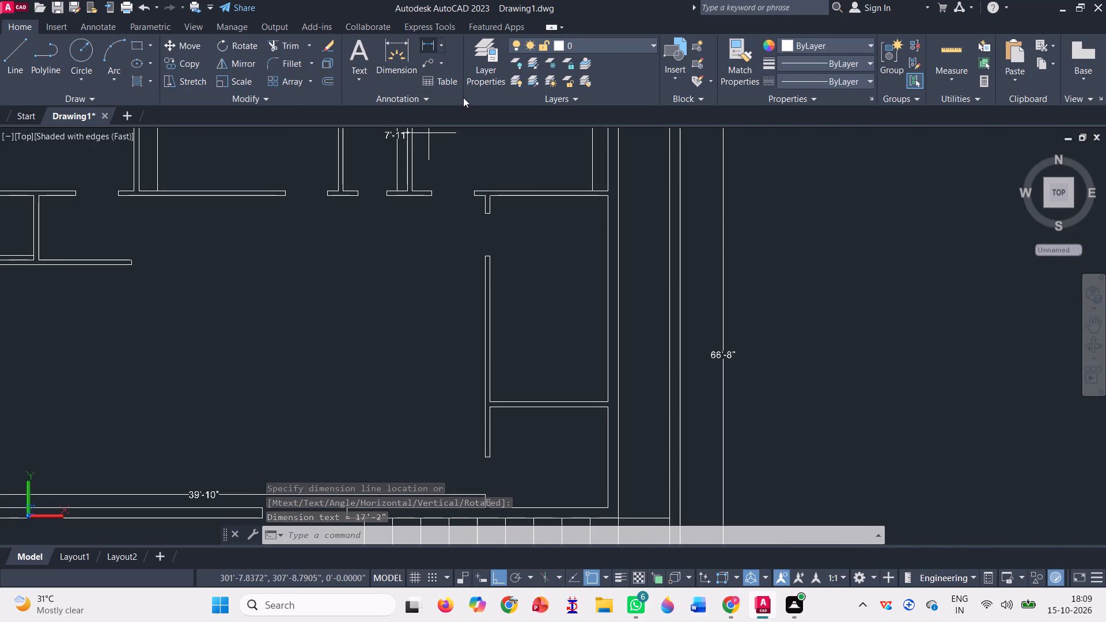
scroll(599, 188, up, 2)
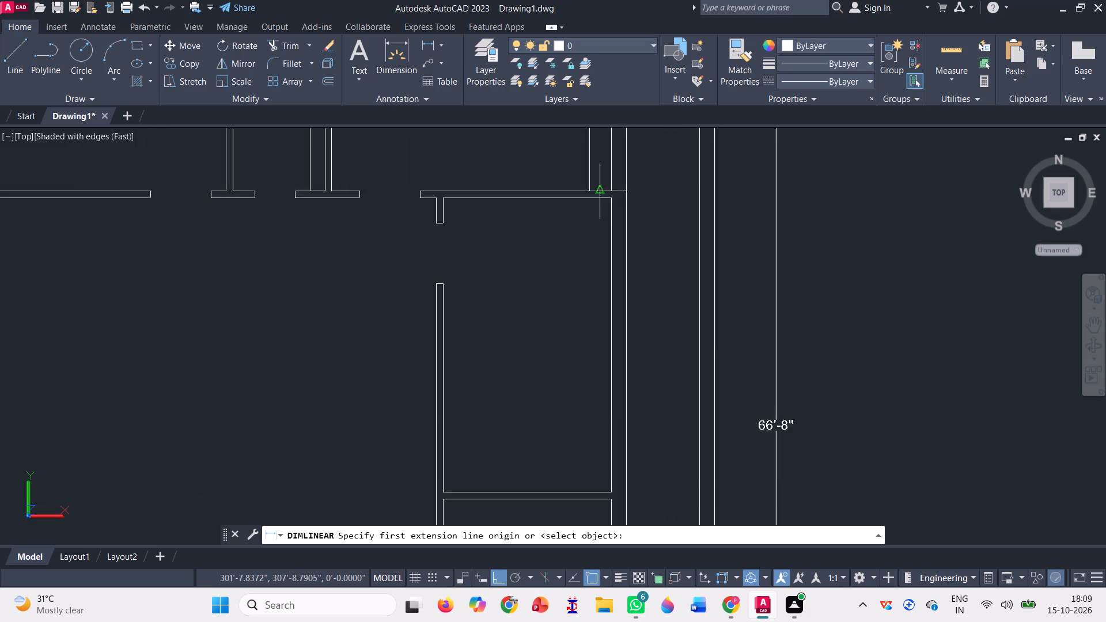
click(615, 200)
scroll(491, 212, down, 1)
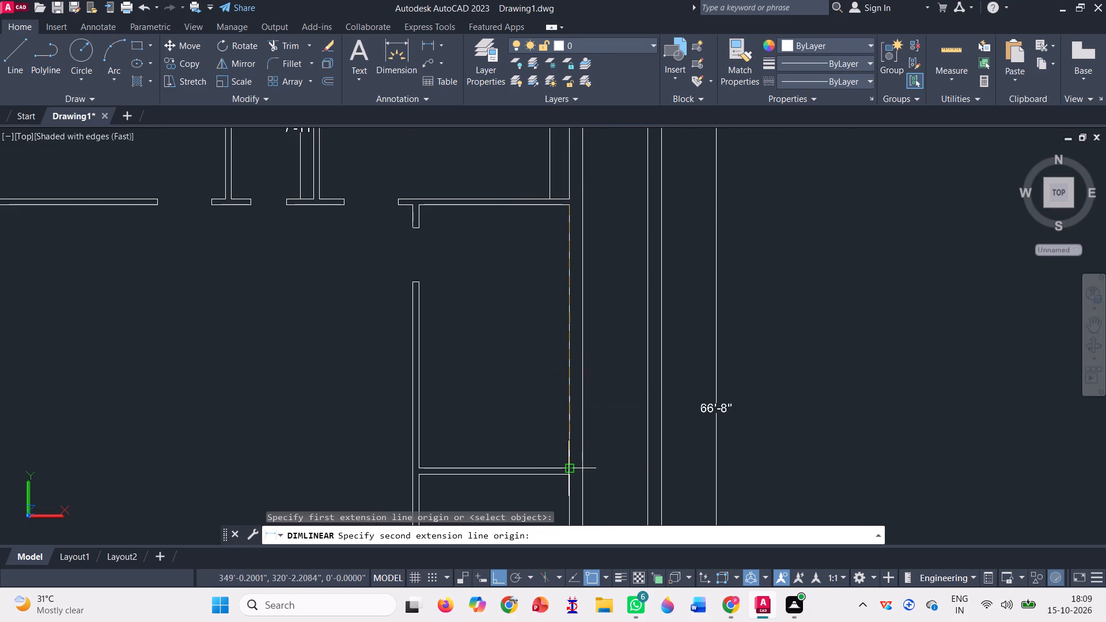
scroll(567, 475, up, 1)
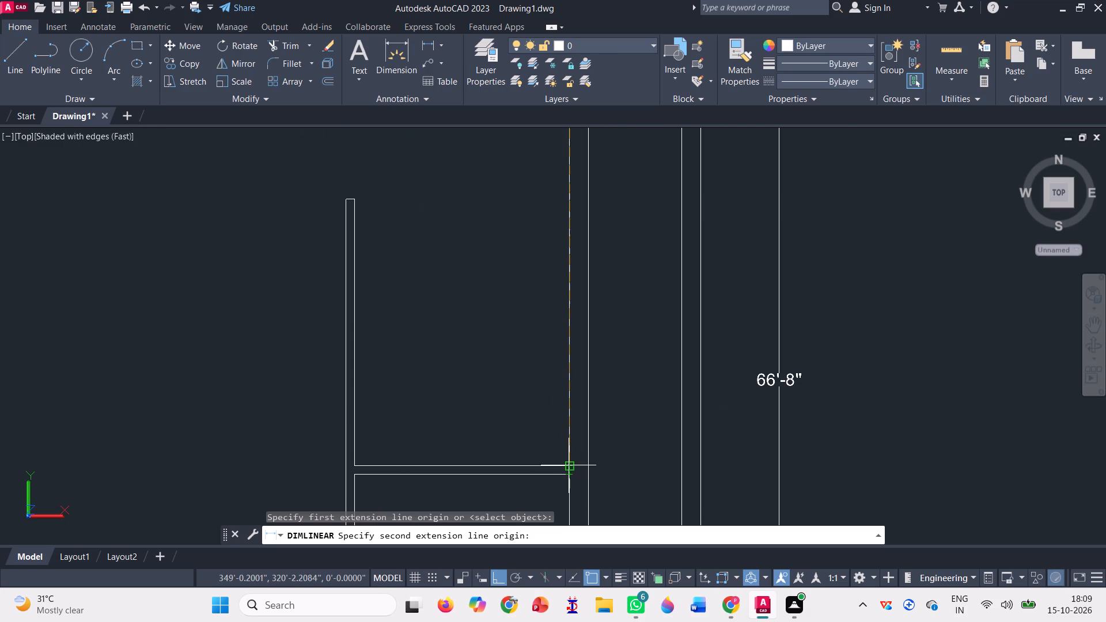
click(570, 460)
scroll(566, 468, down, 1)
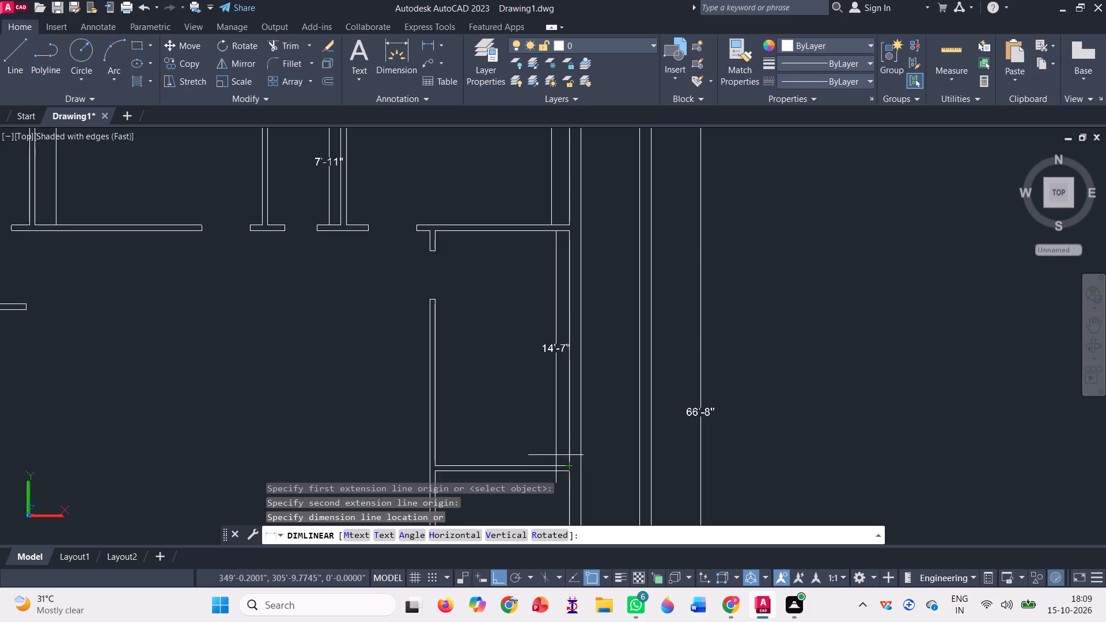
click(546, 447)
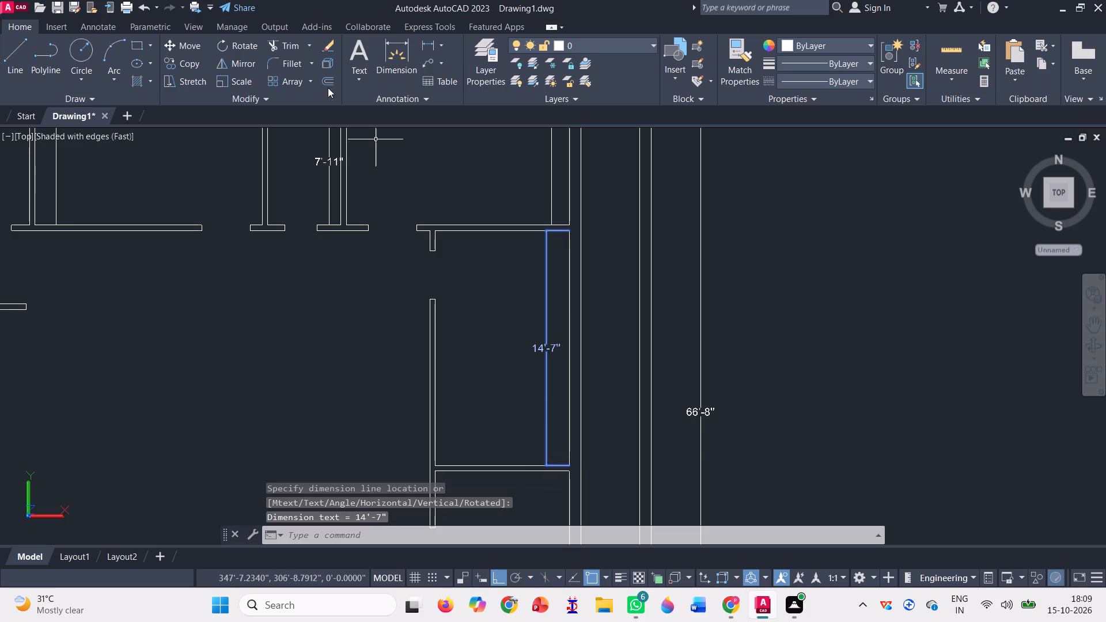
Add a horizontal linear dimension for the inside width of that same room right of the hall, placed just below its top wall.
click(426, 44)
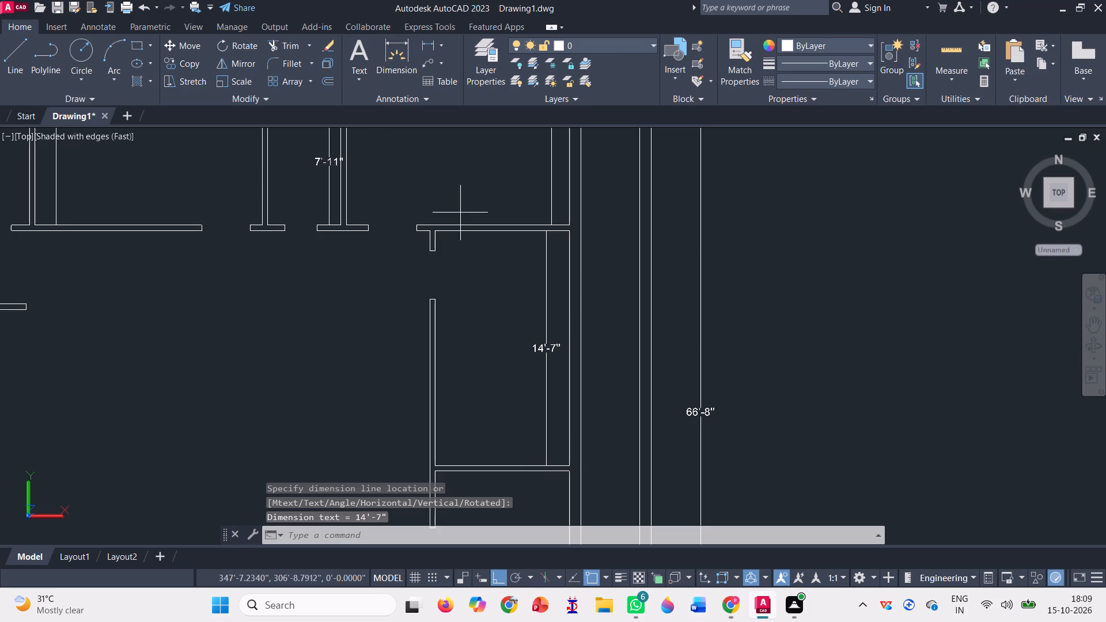
scroll(528, 221, up, 1)
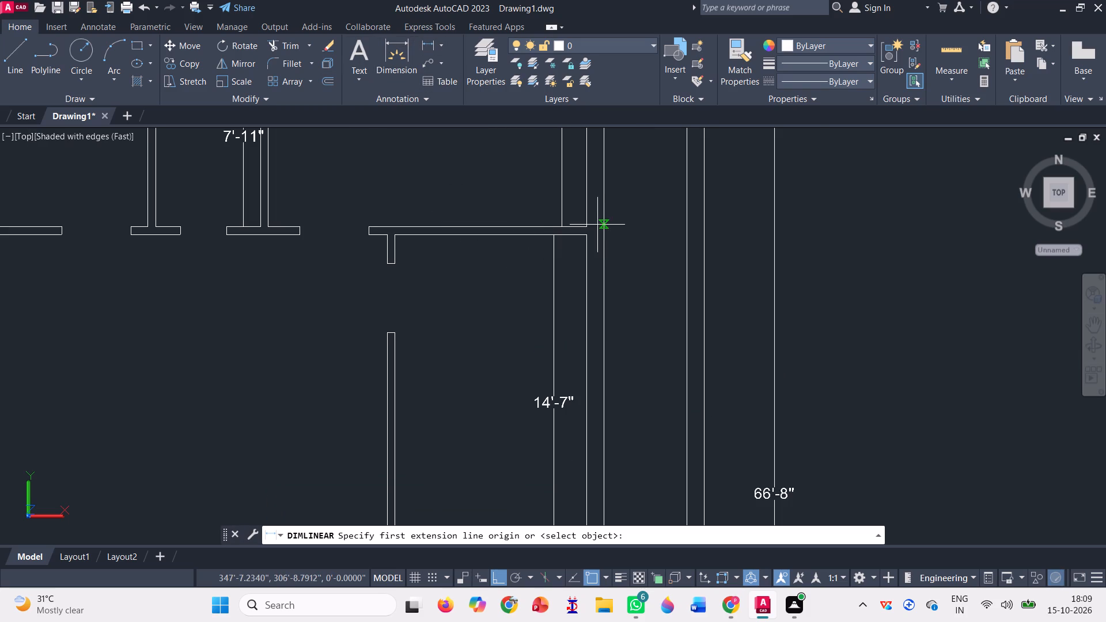
scroll(592, 228, up, 2)
click(577, 241)
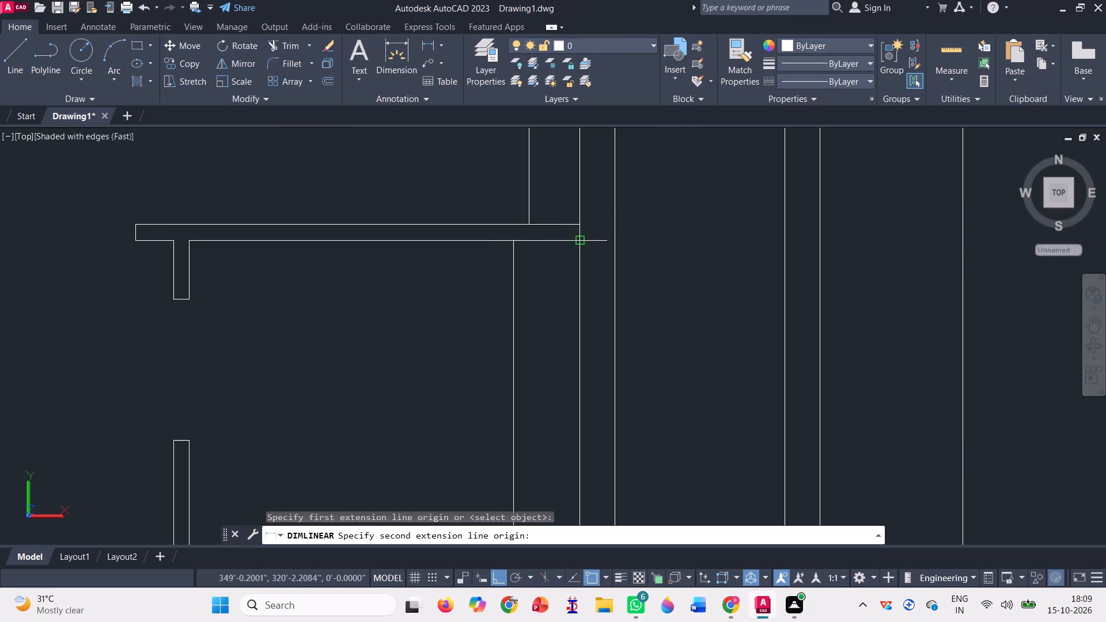
click(191, 241)
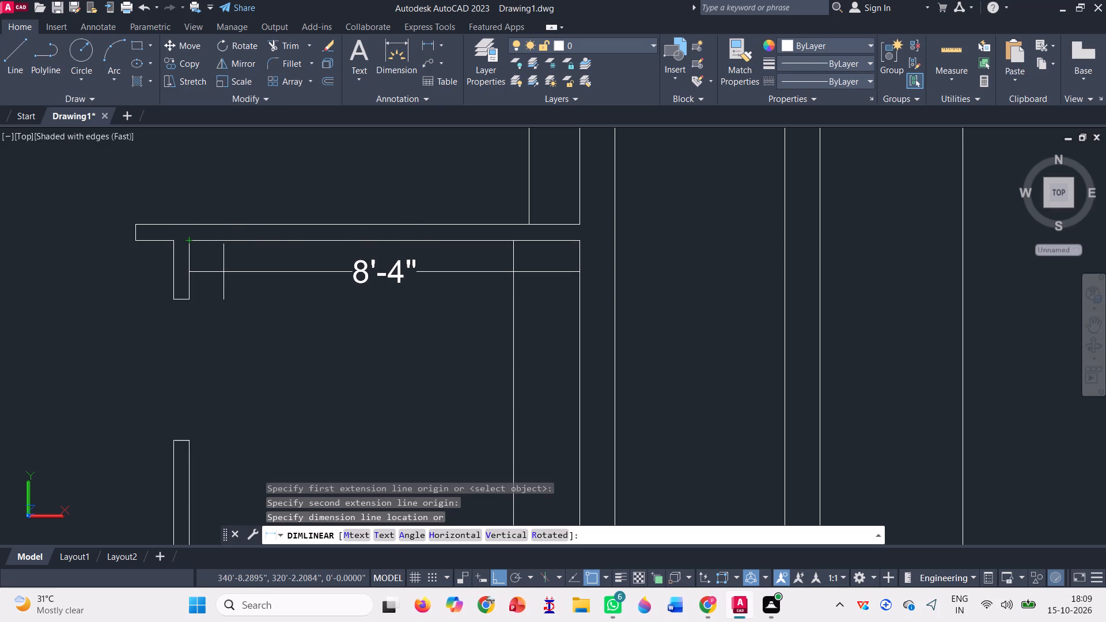
click(218, 265)
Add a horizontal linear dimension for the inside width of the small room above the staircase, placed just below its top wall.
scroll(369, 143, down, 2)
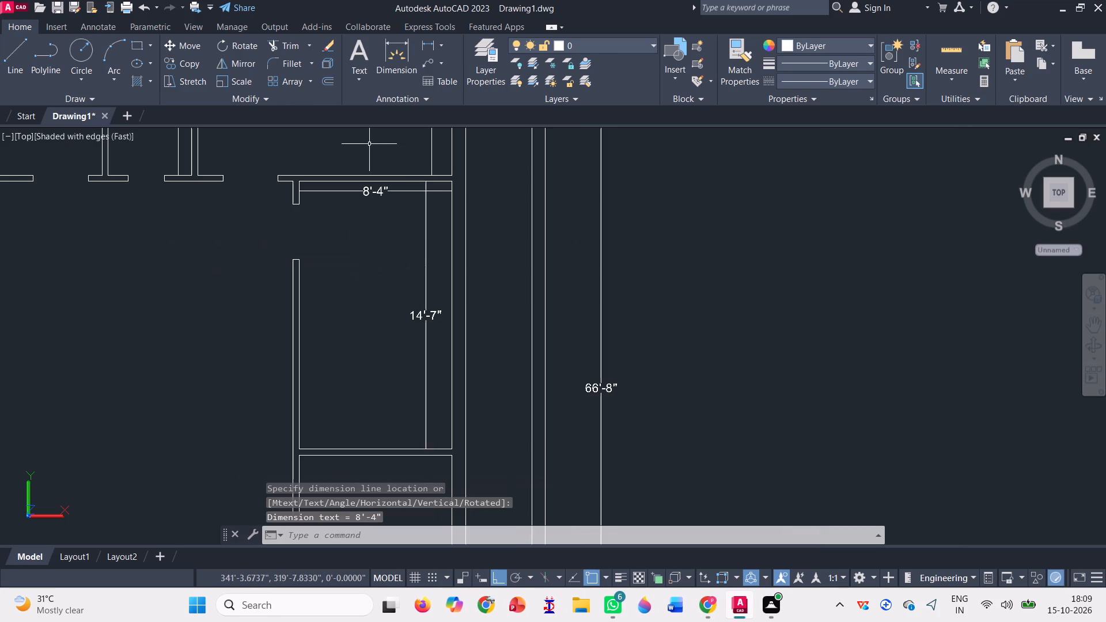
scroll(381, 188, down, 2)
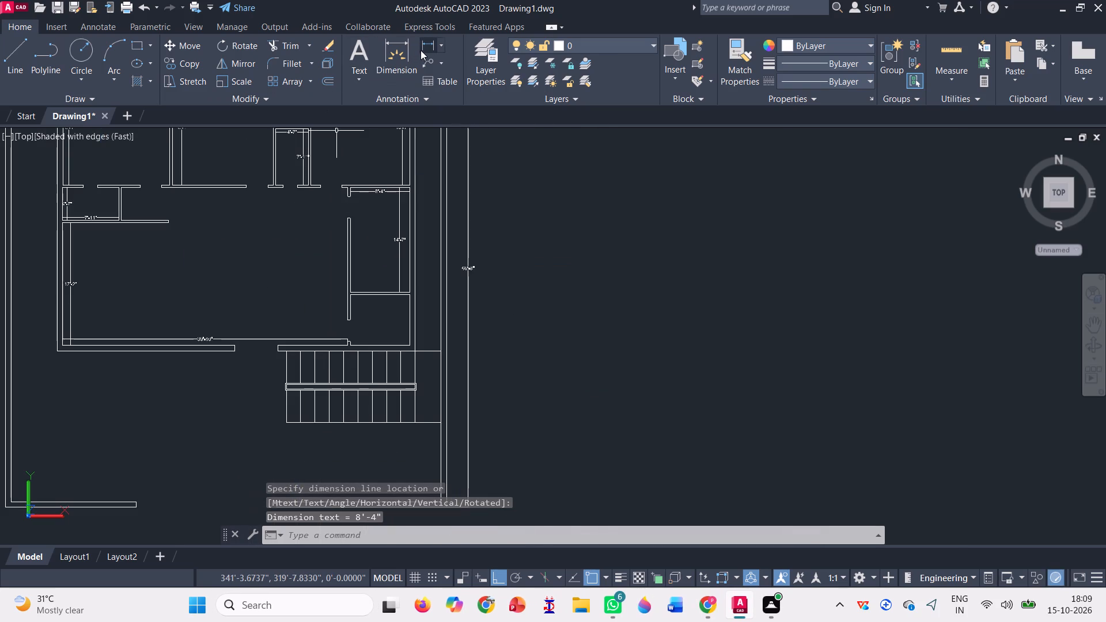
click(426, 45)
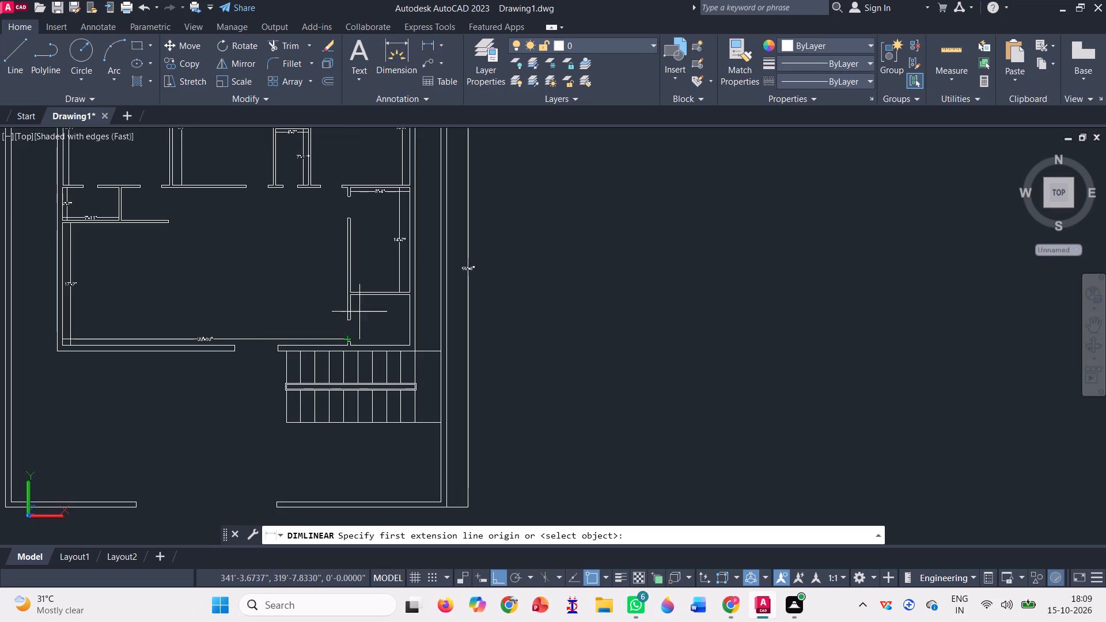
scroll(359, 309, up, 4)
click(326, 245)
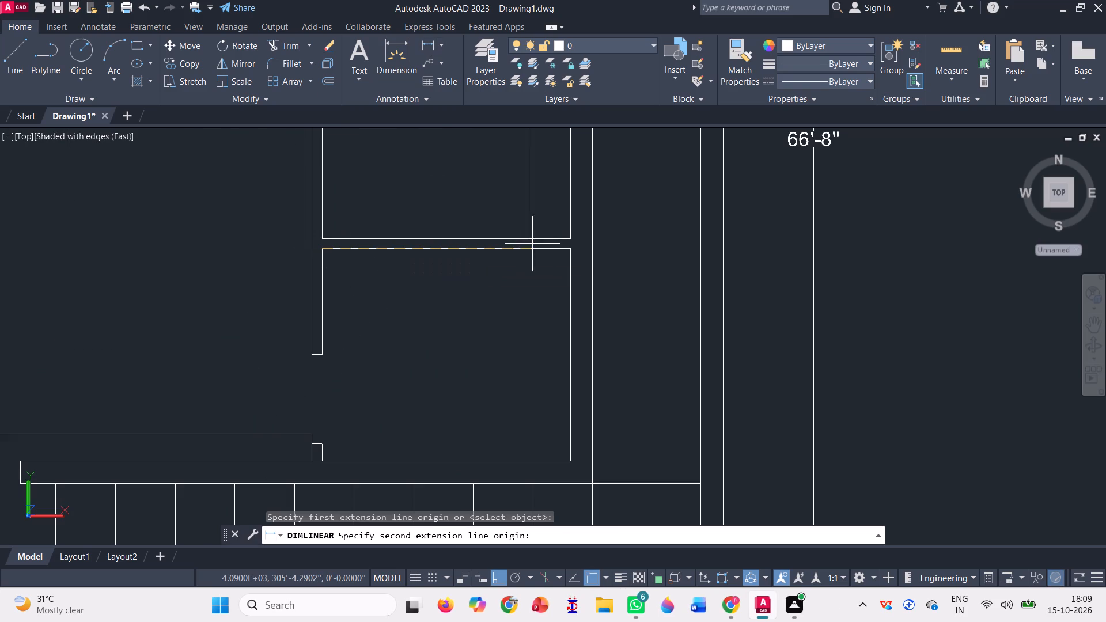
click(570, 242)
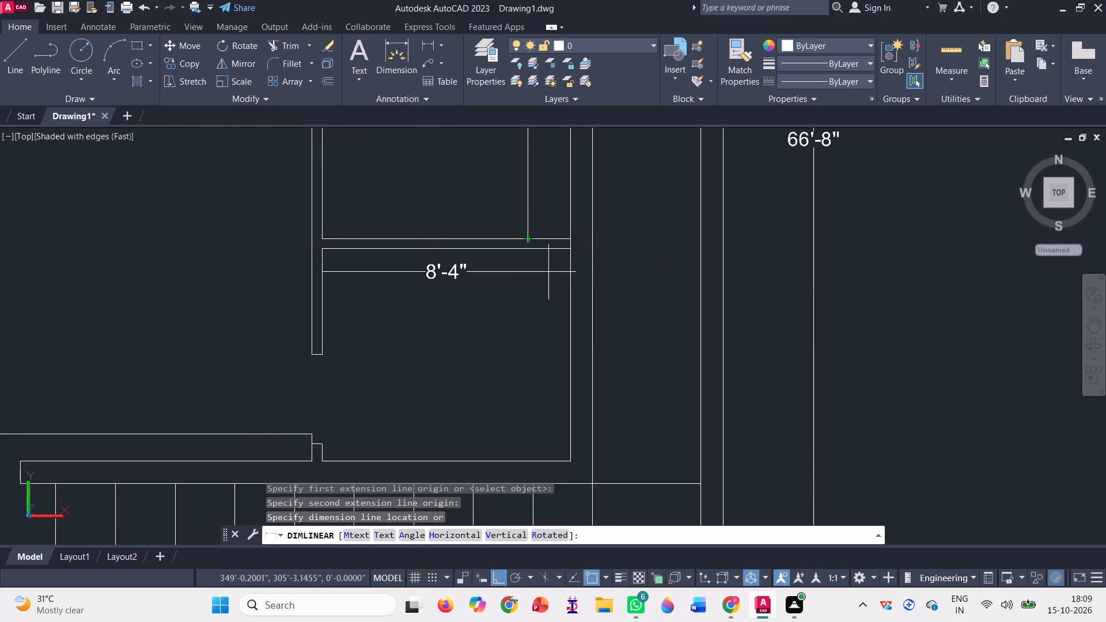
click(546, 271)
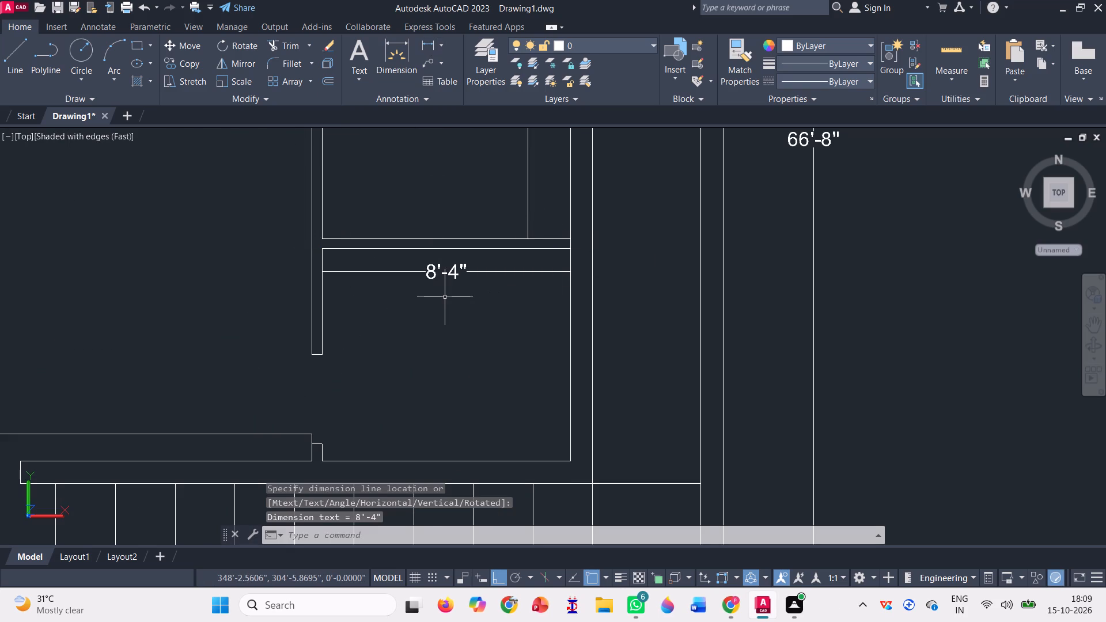
Add a vertical linear dimension for the inside depth of the small room above the staircase, placed just inside its right wall.
click(428, 39)
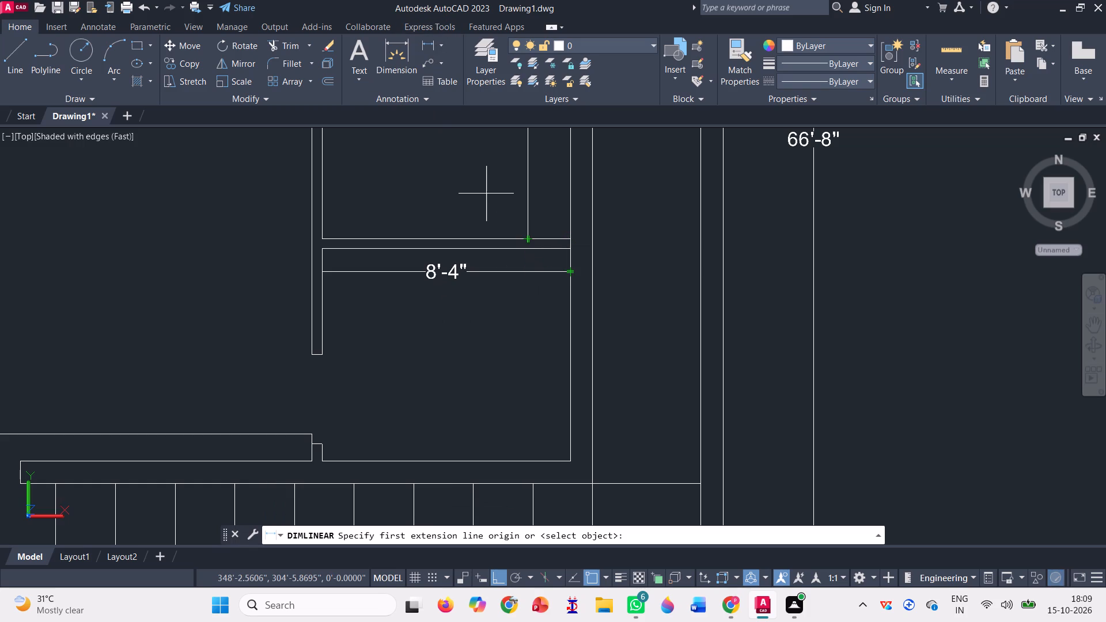
scroll(573, 245, up, 3)
click(571, 244)
scroll(552, 240, down, 2)
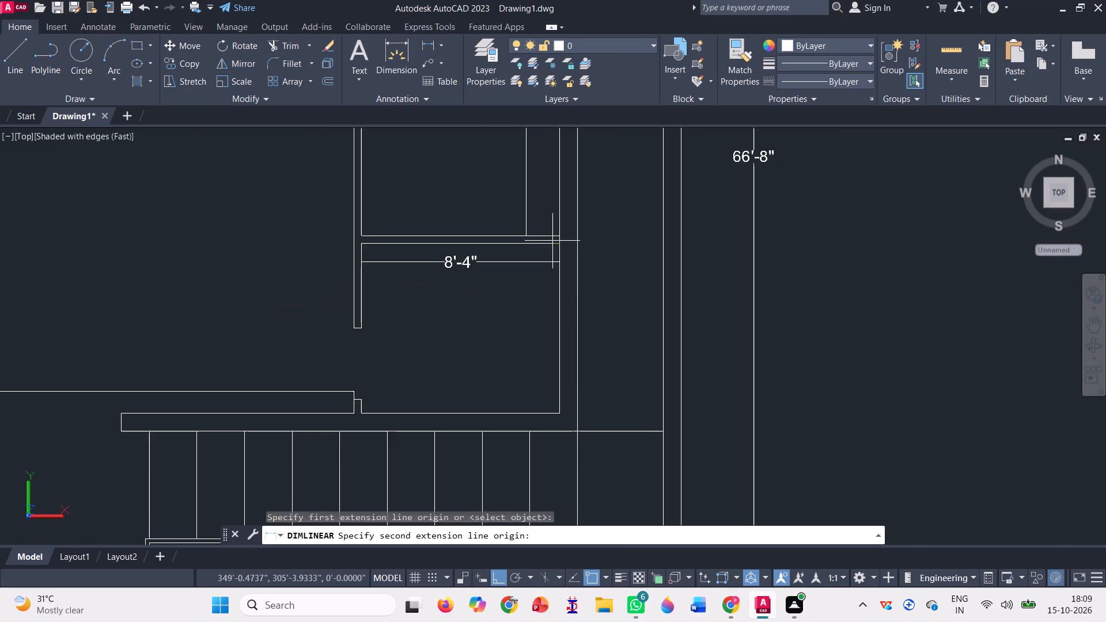
scroll(551, 409, up, 2)
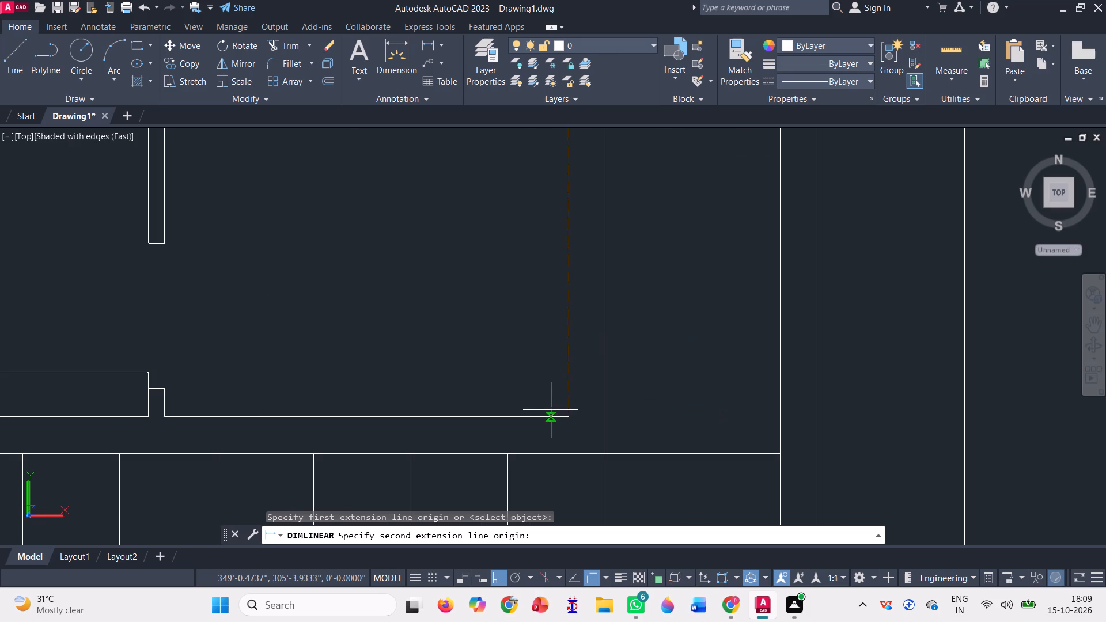
click(569, 415)
scroll(570, 415, down, 1)
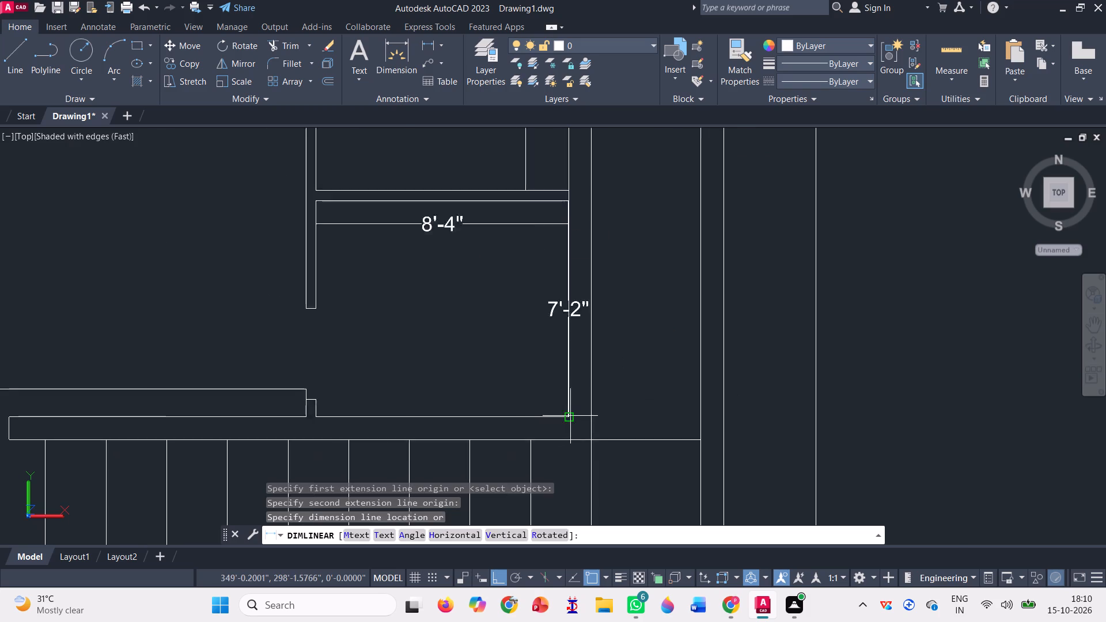
scroll(570, 415, down, 1)
click(559, 405)
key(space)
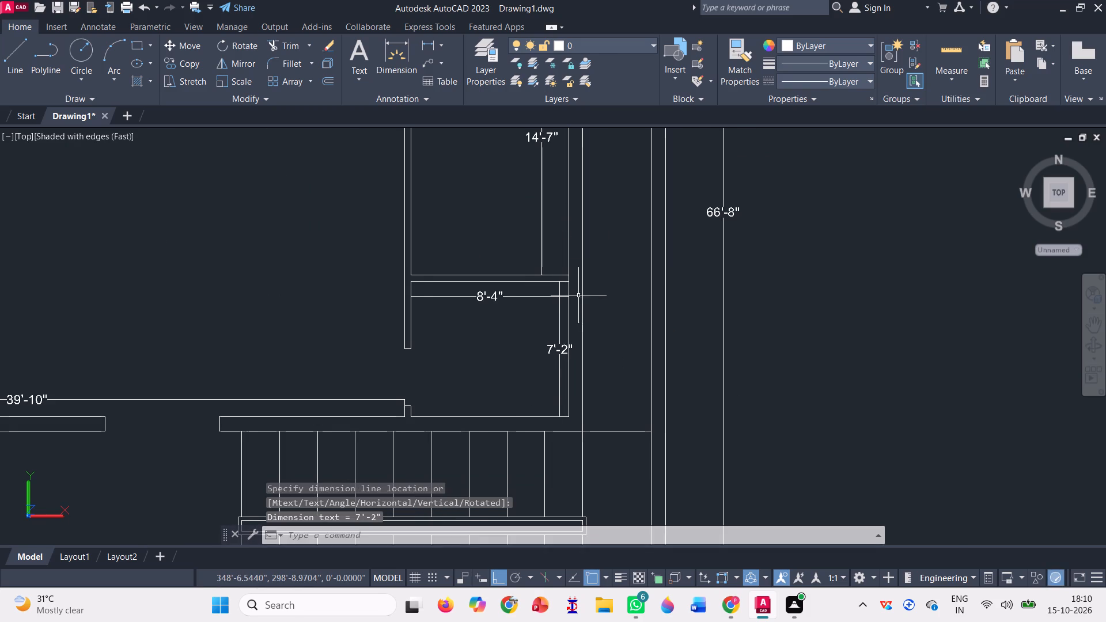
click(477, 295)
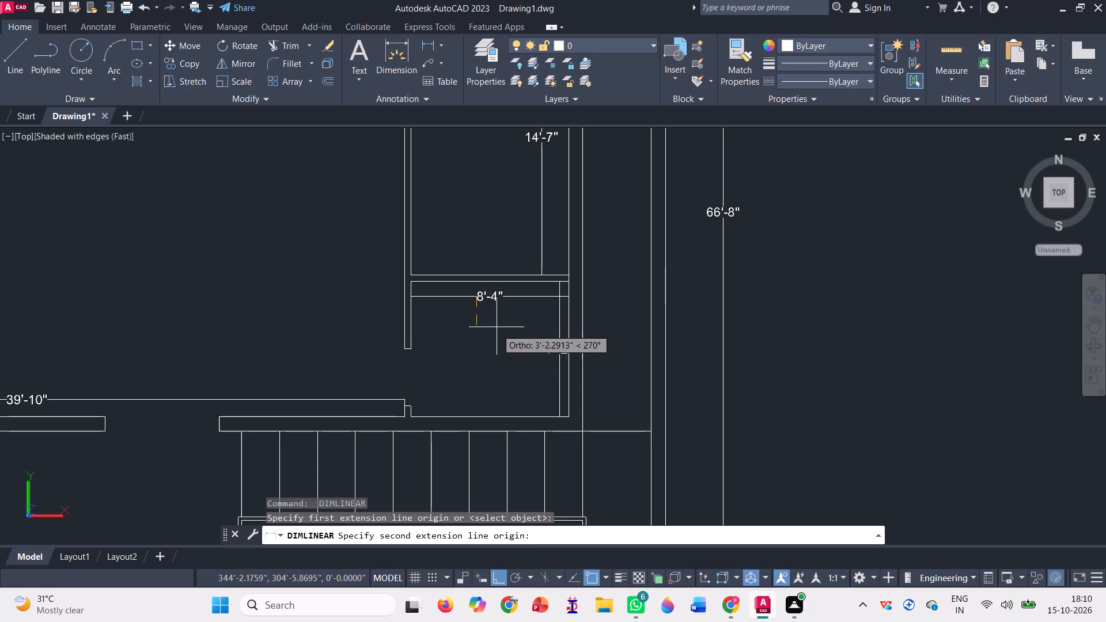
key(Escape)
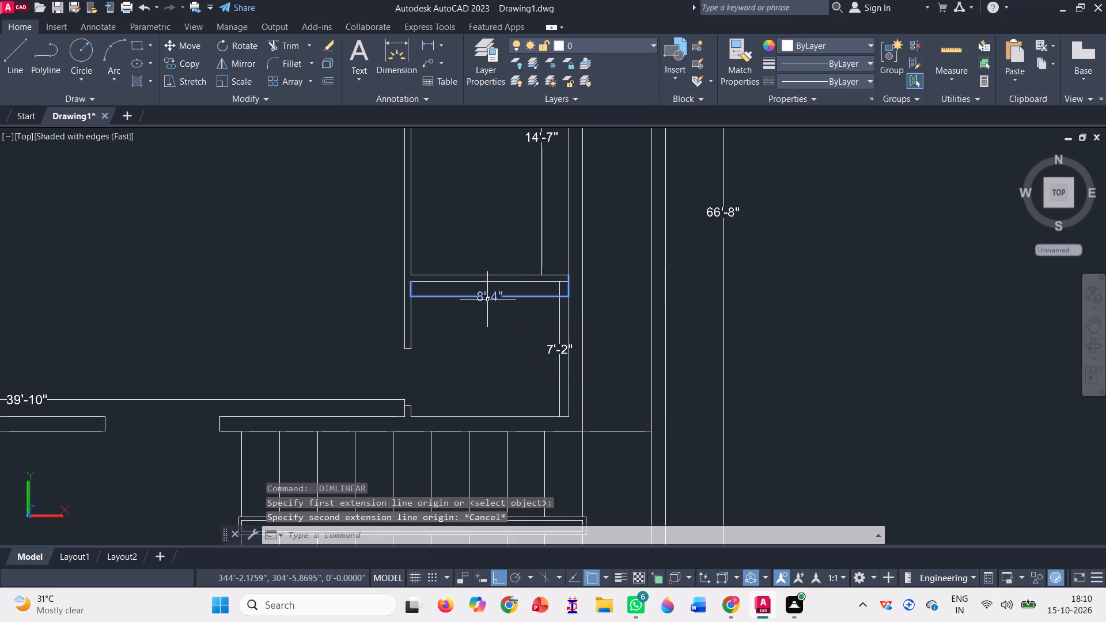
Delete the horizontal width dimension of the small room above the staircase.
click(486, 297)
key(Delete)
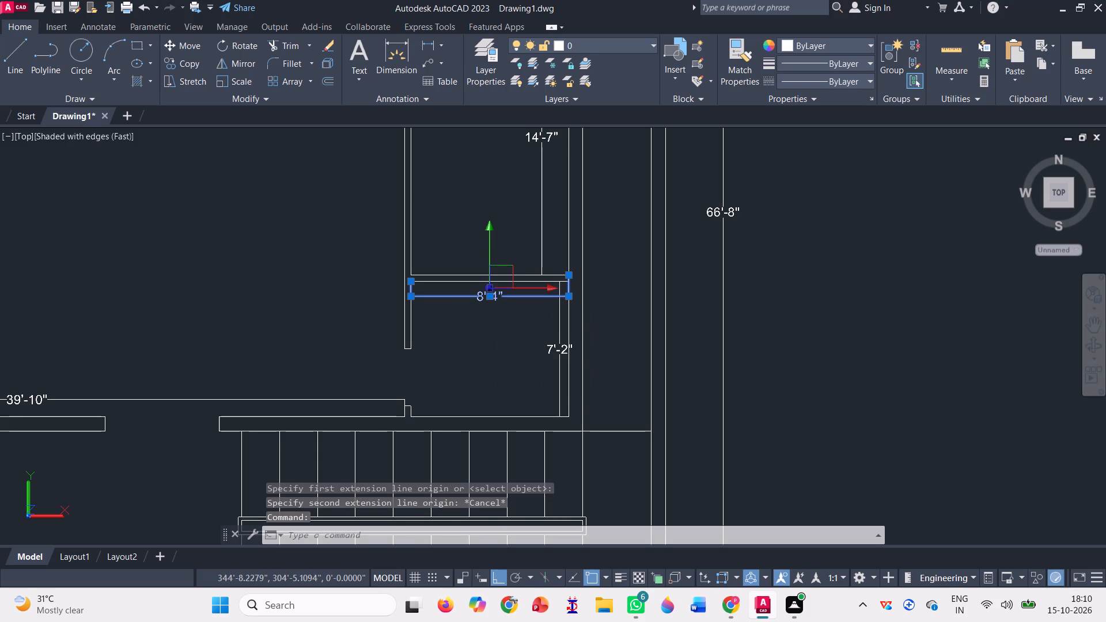
Add a horizontal linear dimension between the top inside corners of the small room above the staircase, just below its top wall.
click(431, 48)
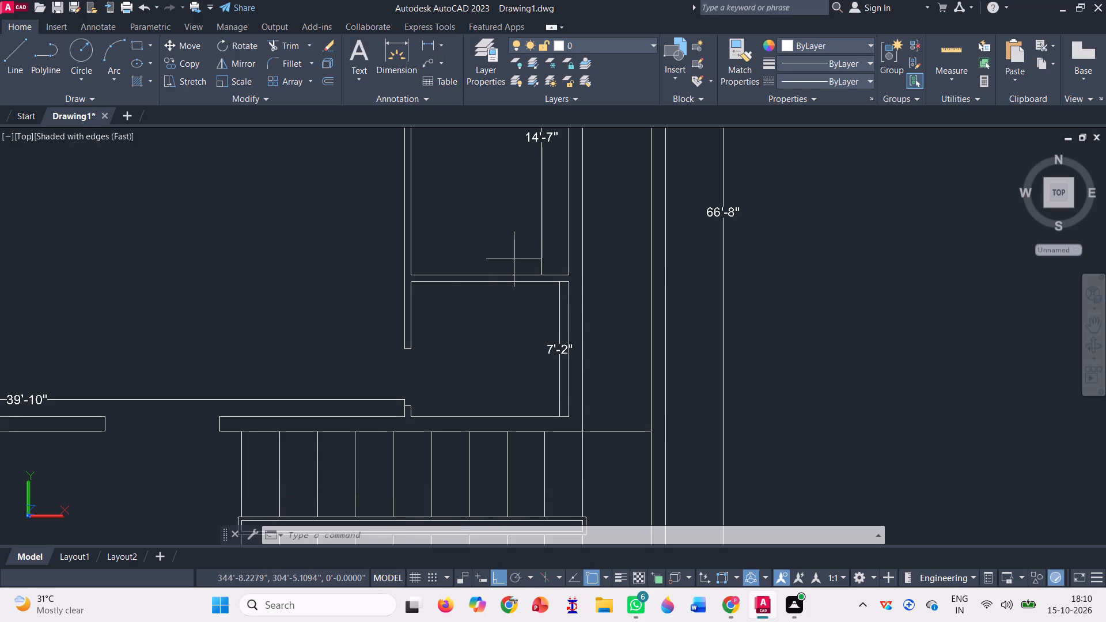
scroll(581, 293, up, 3)
scroll(526, 232, up, 2)
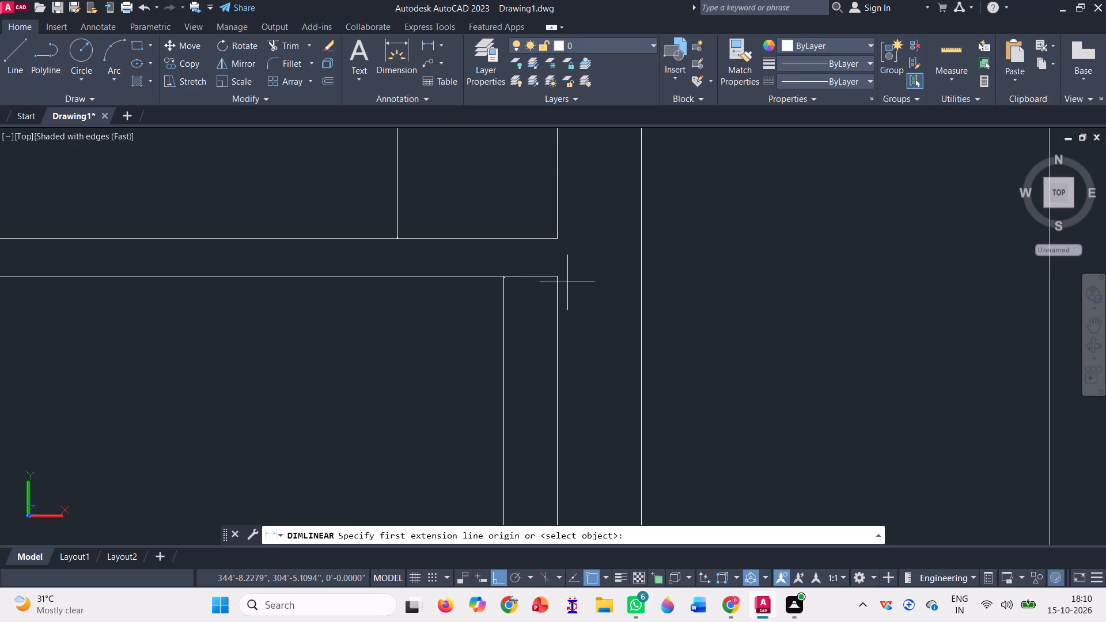
click(558, 275)
scroll(785, 288, down, 2)
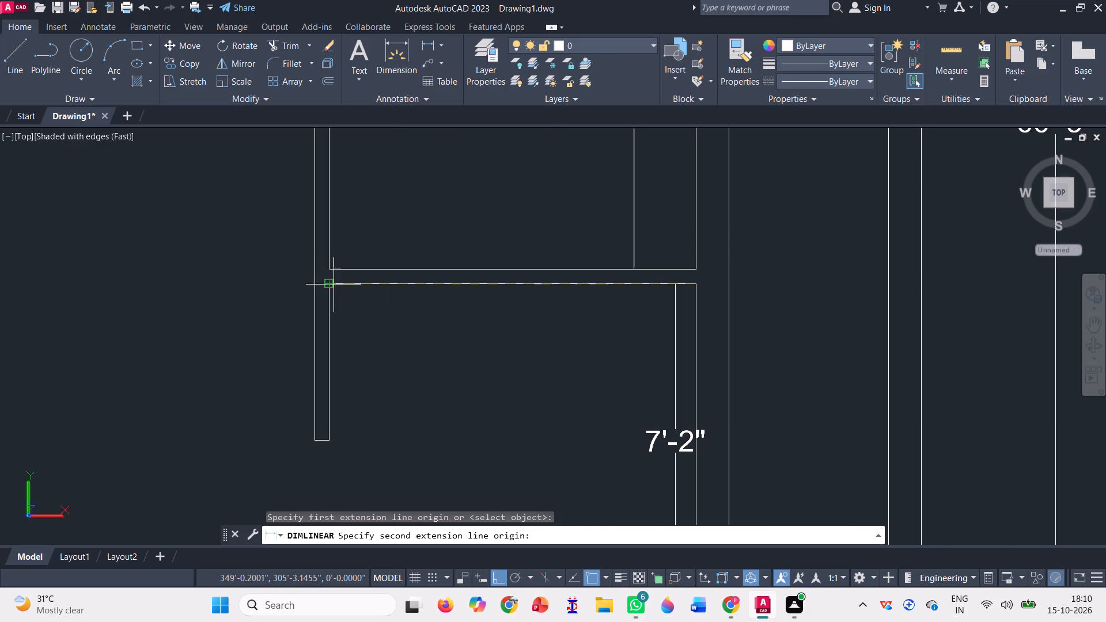
click(332, 284)
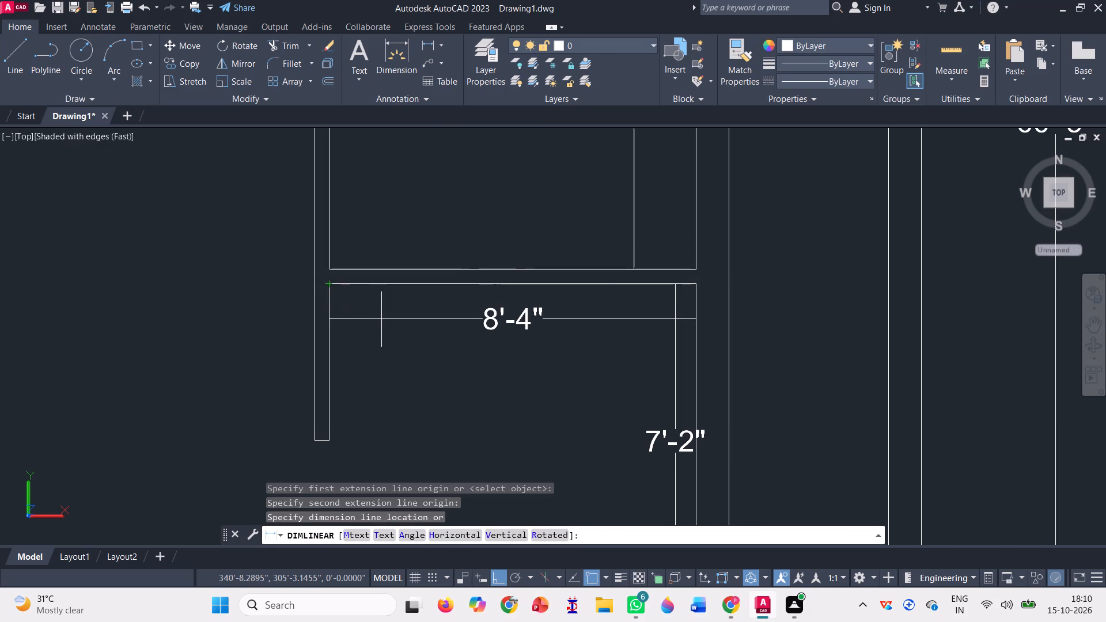
click(383, 318)
Add a vertical linear dimension for the house's overall outer depth along its left wall, placed between the house and the boundary wall.
scroll(340, 297, down, 5)
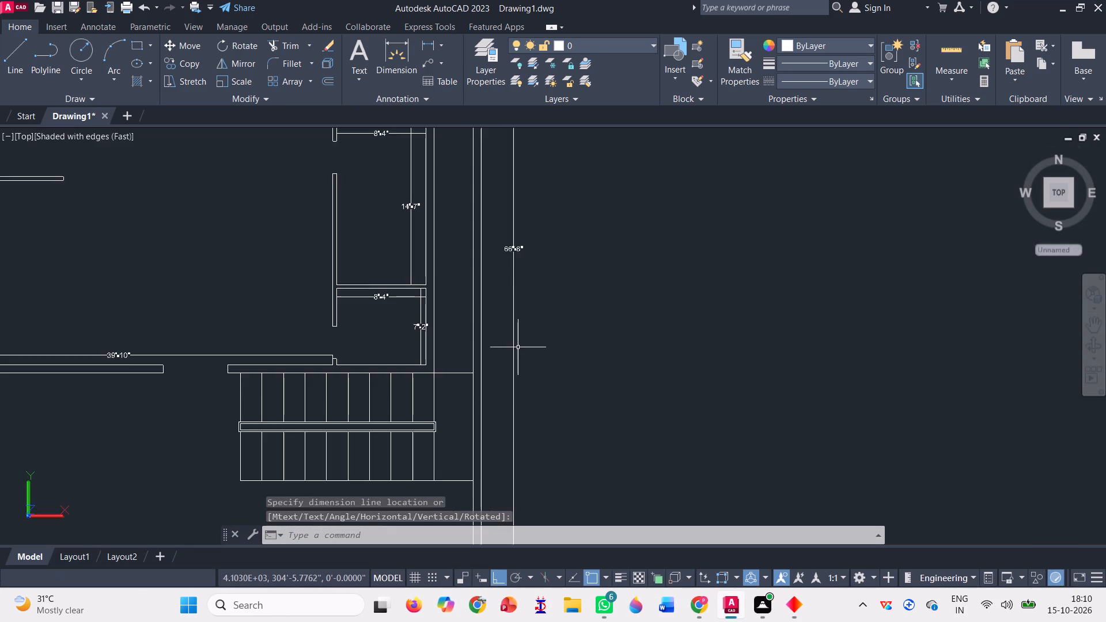
scroll(518, 347, down, 2)
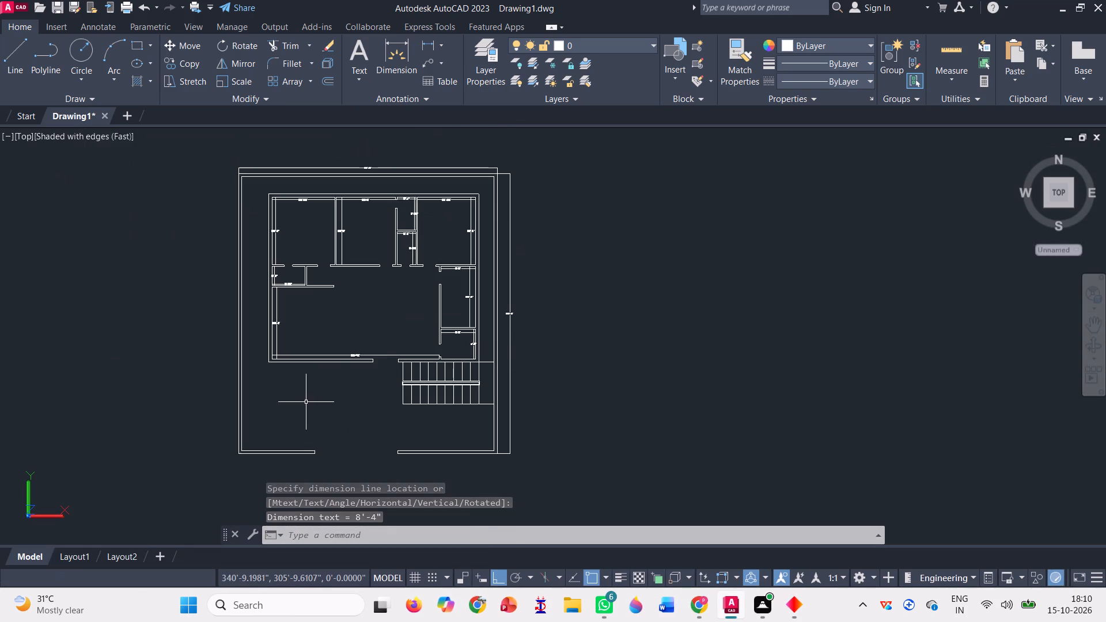
click(429, 43)
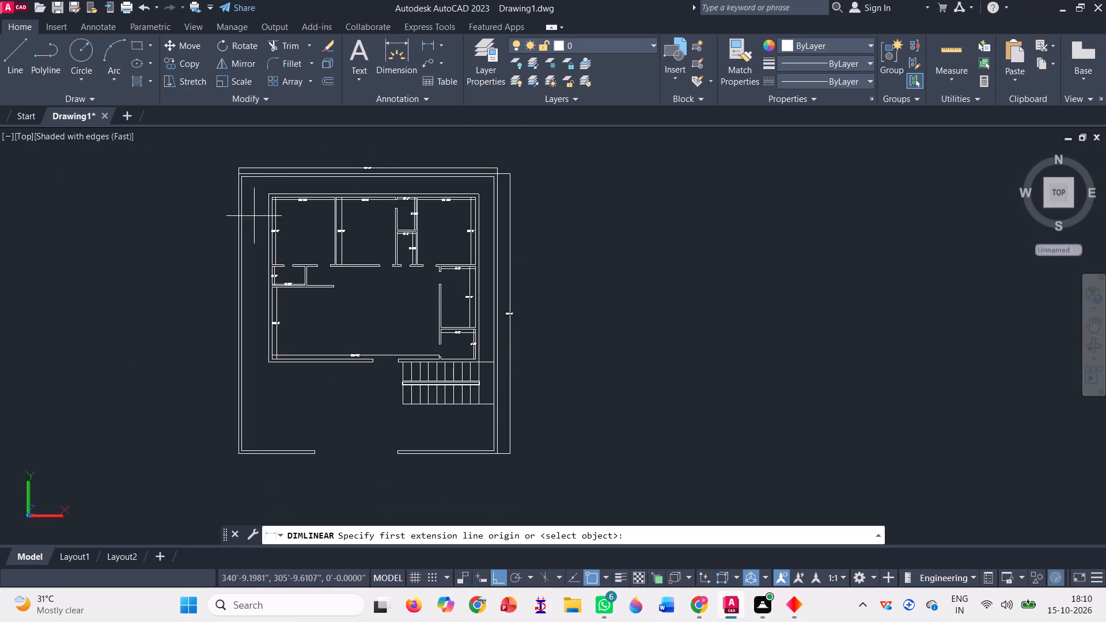
scroll(260, 185, up, 4)
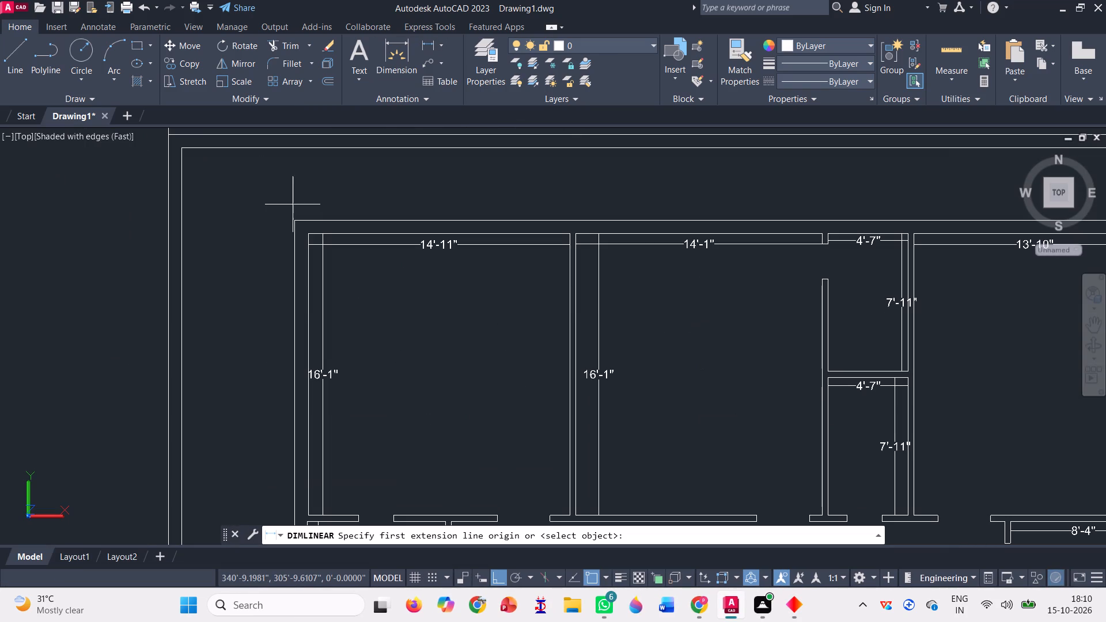
click(289, 215)
scroll(217, 200, down, 3)
scroll(229, 370, up, 5)
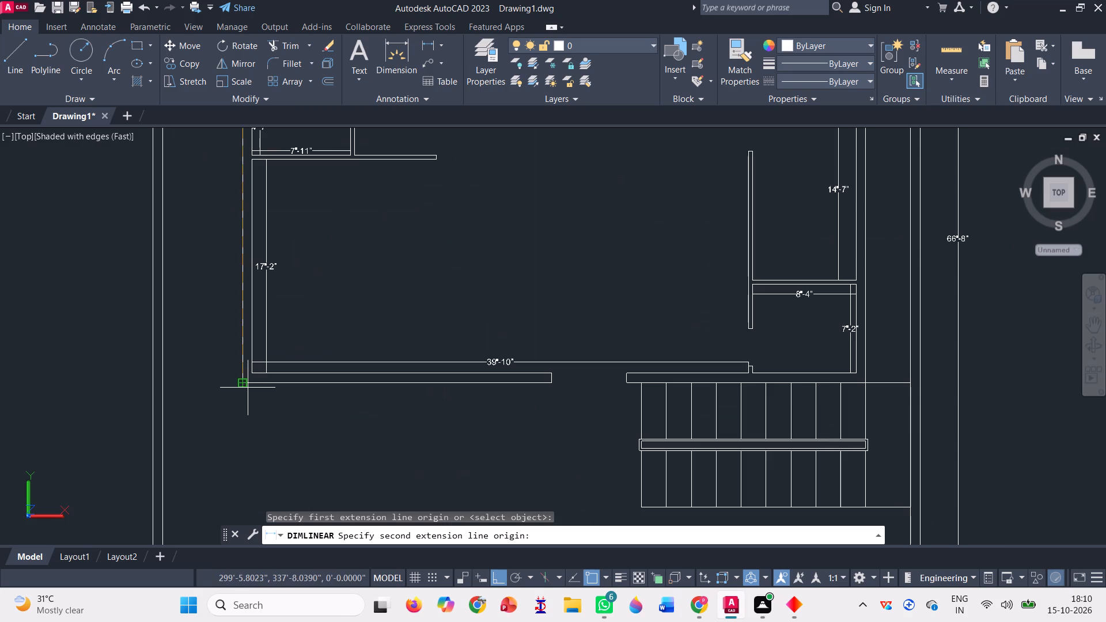
scroll(248, 387, up, 1)
click(243, 380)
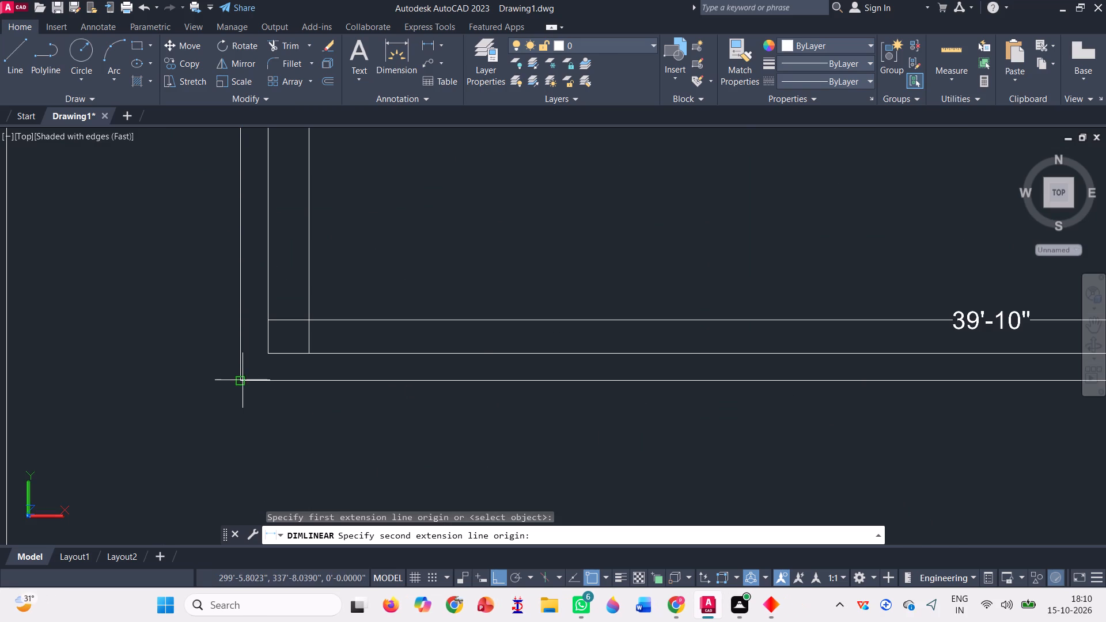
scroll(236, 395, down, 4)
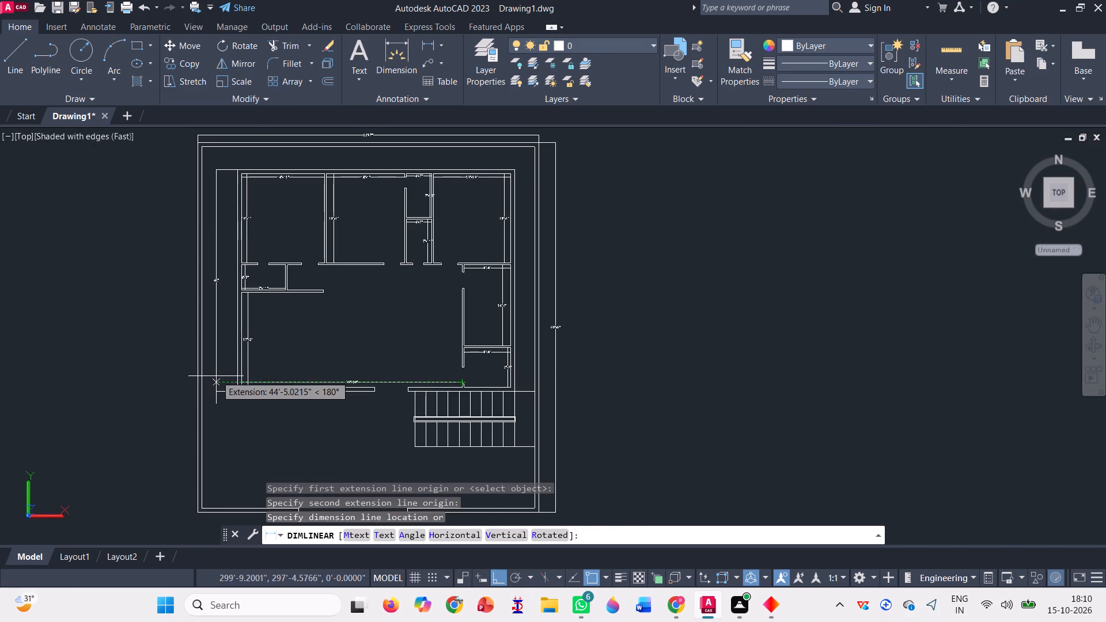
click(216, 373)
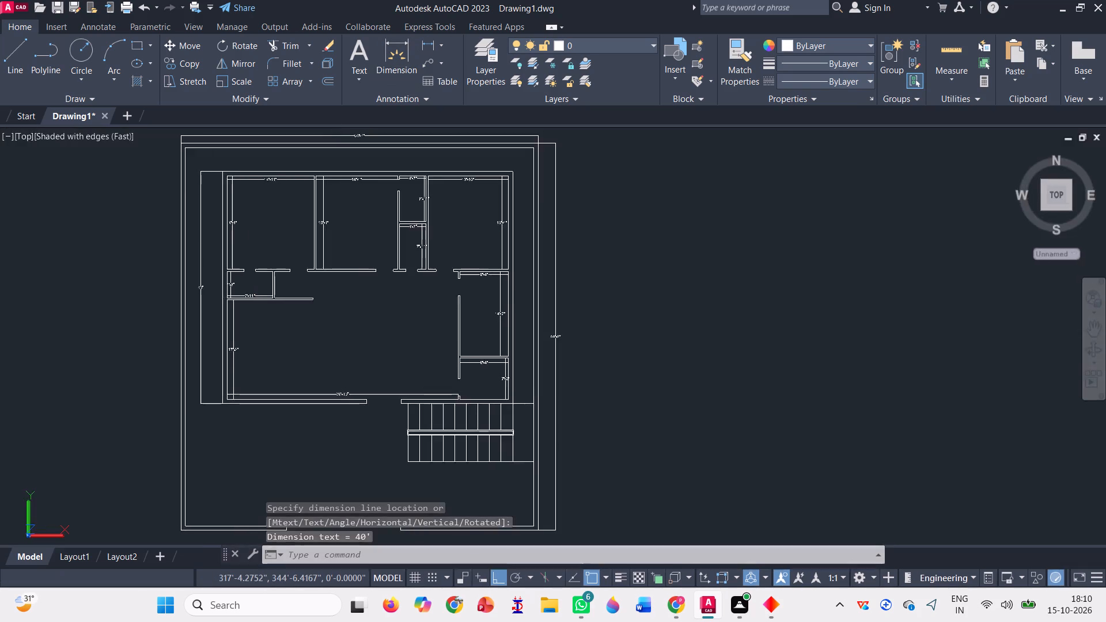
Add a horizontal linear dimension for the house's overall outer width, between its top outer corners and just above the top wall.
scroll(335, 127, up, 4)
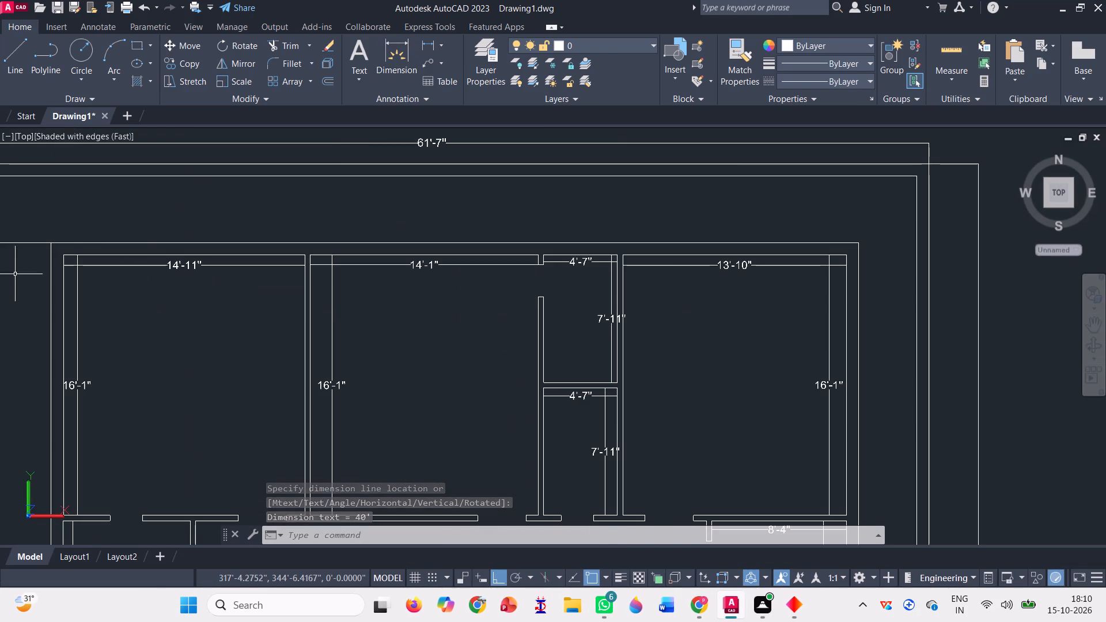
key(space)
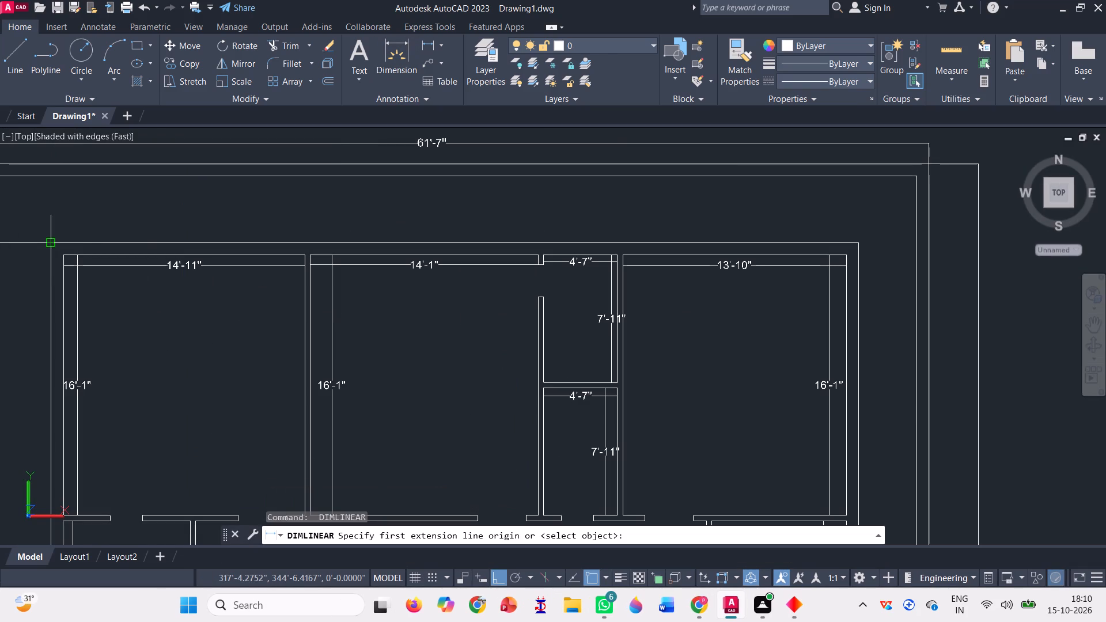
click(51, 240)
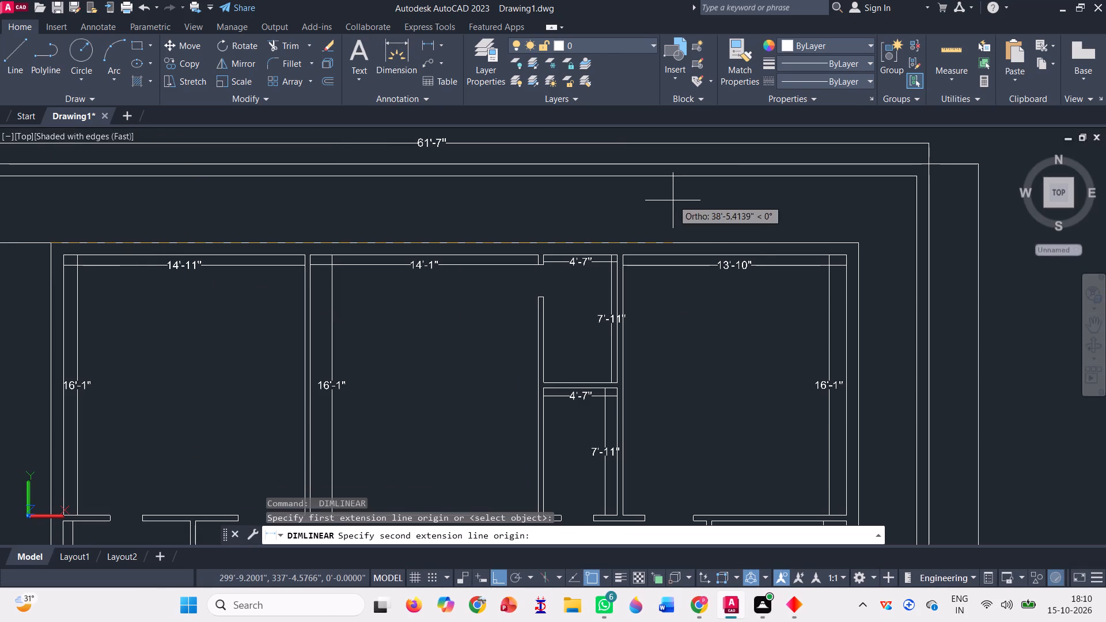
click(857, 241)
click(847, 227)
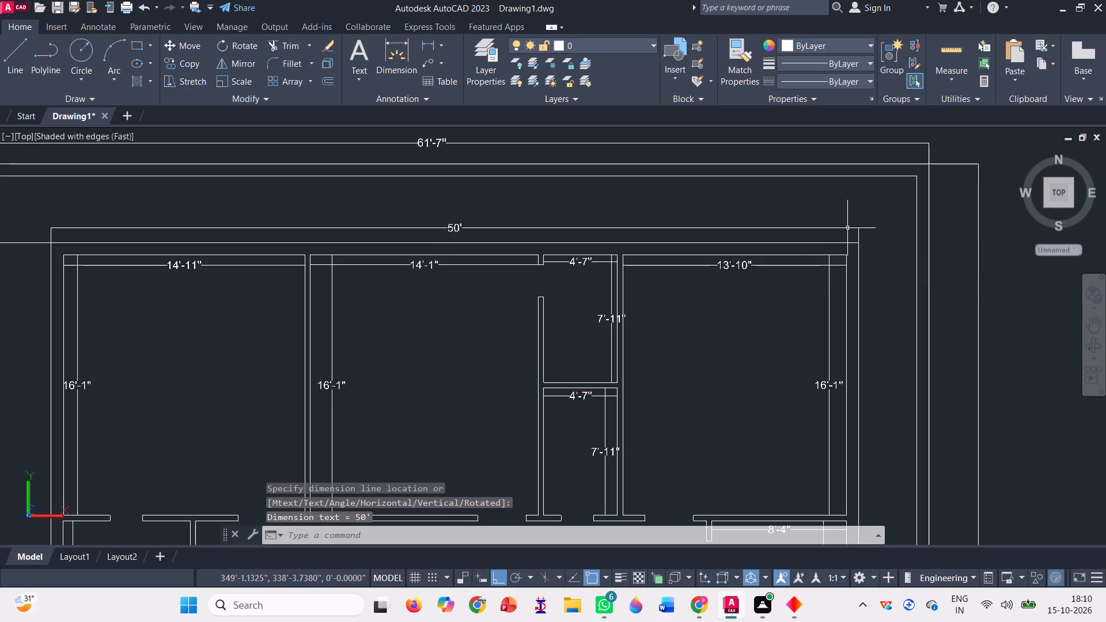
Copy the house plan with its dimensions and staircase, without the boundary wall, three times in a horizontal row to the right of the original.
scroll(584, 184, down, 3)
scroll(643, 390, up, 1)
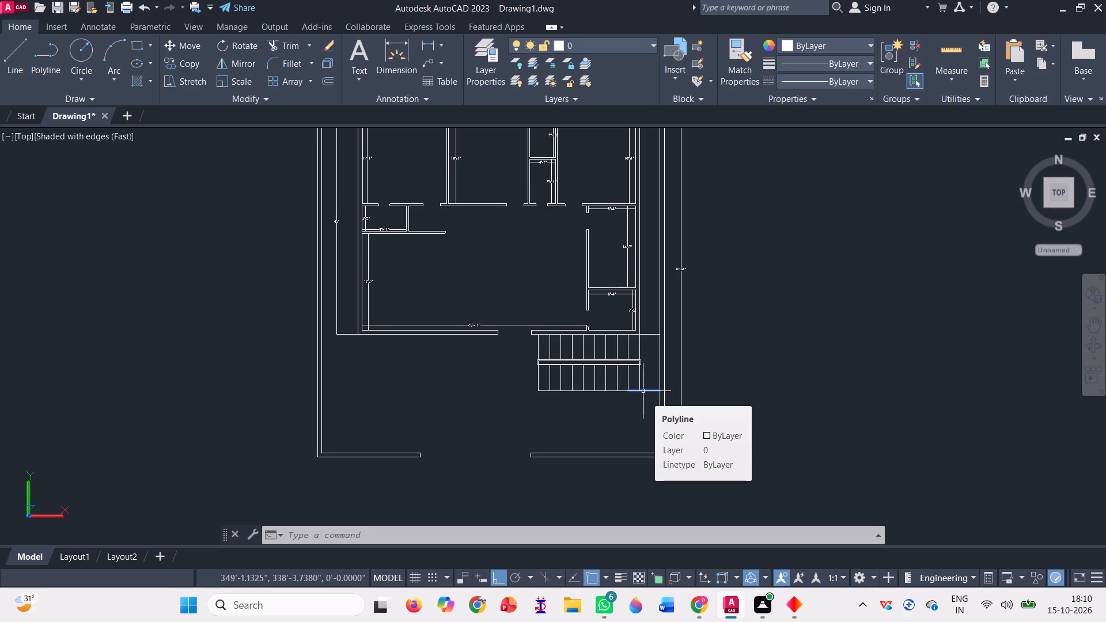
scroll(431, 433, down, 1)
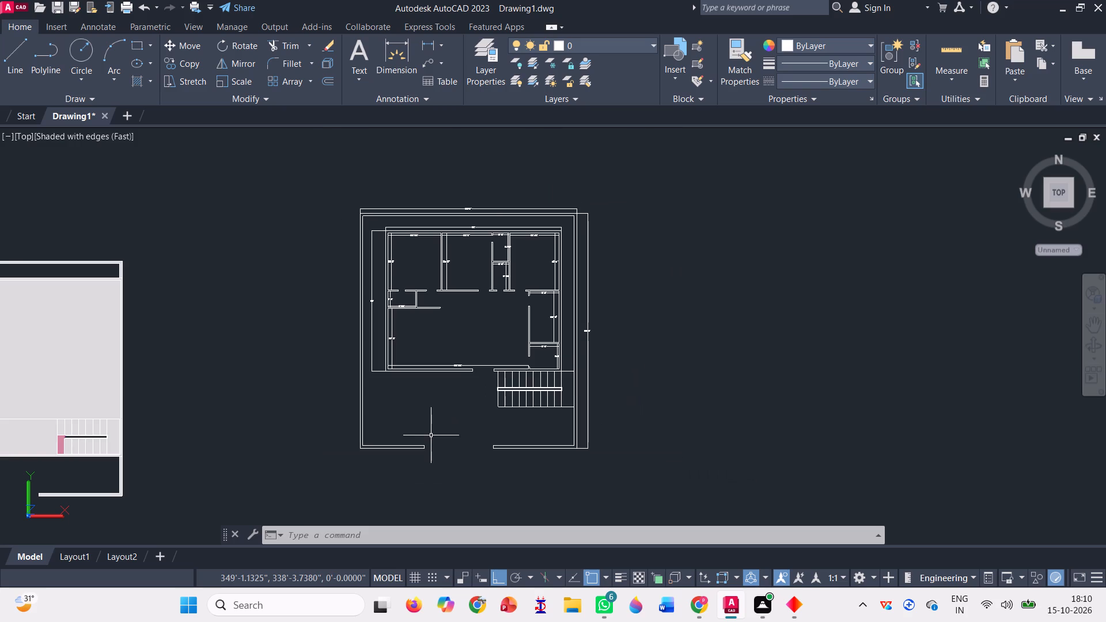
scroll(566, 370, up, 2)
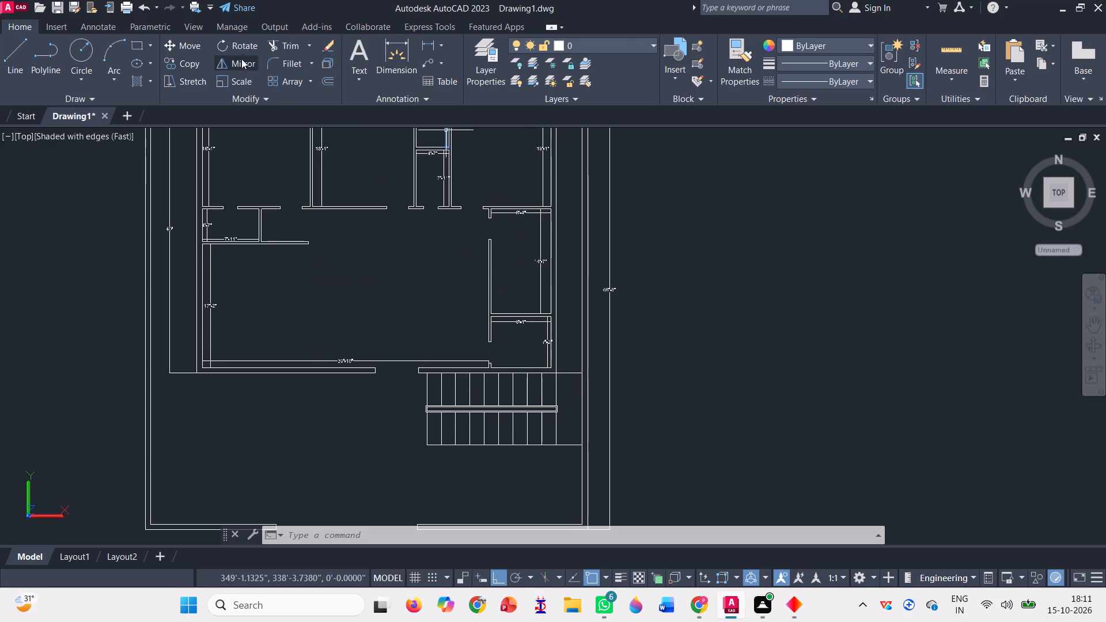
click(200, 62)
scroll(405, 380, down, 1)
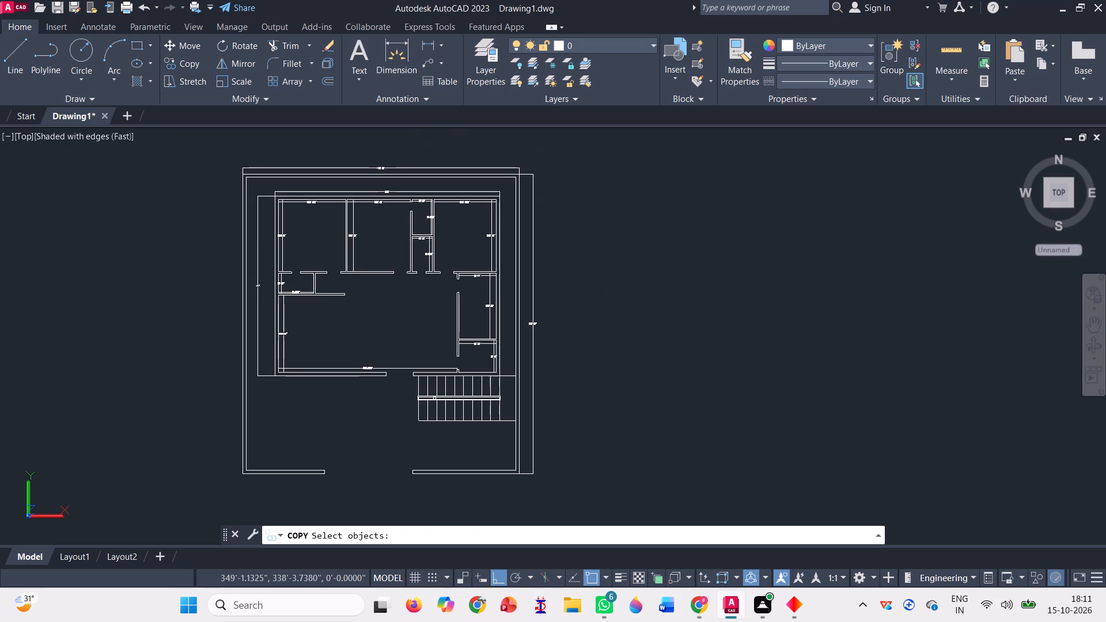
click(480, 432)
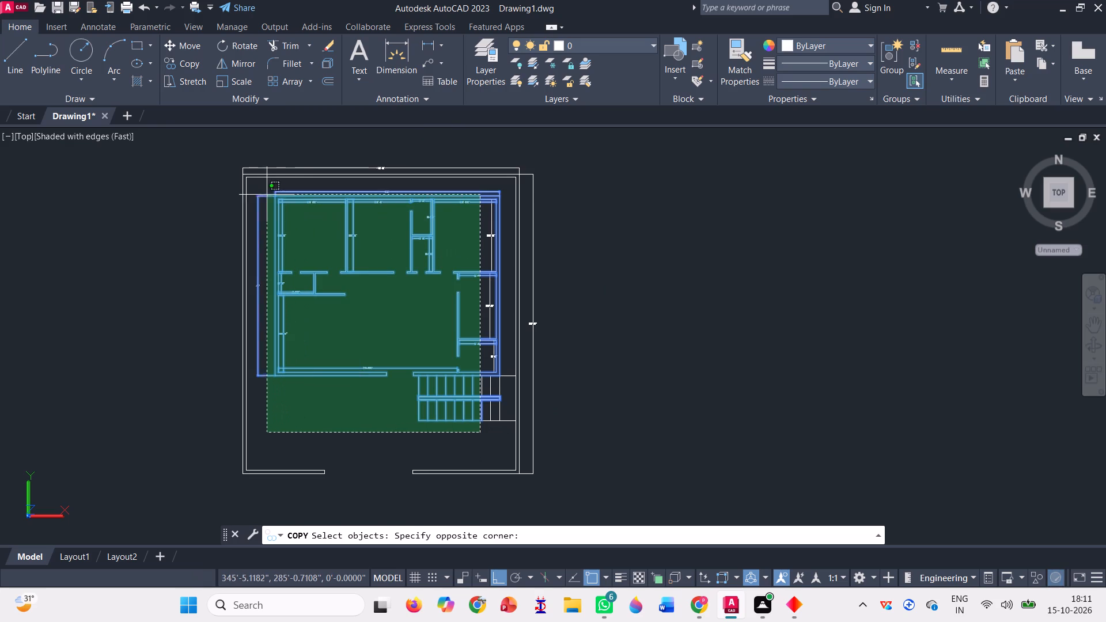
click(265, 188)
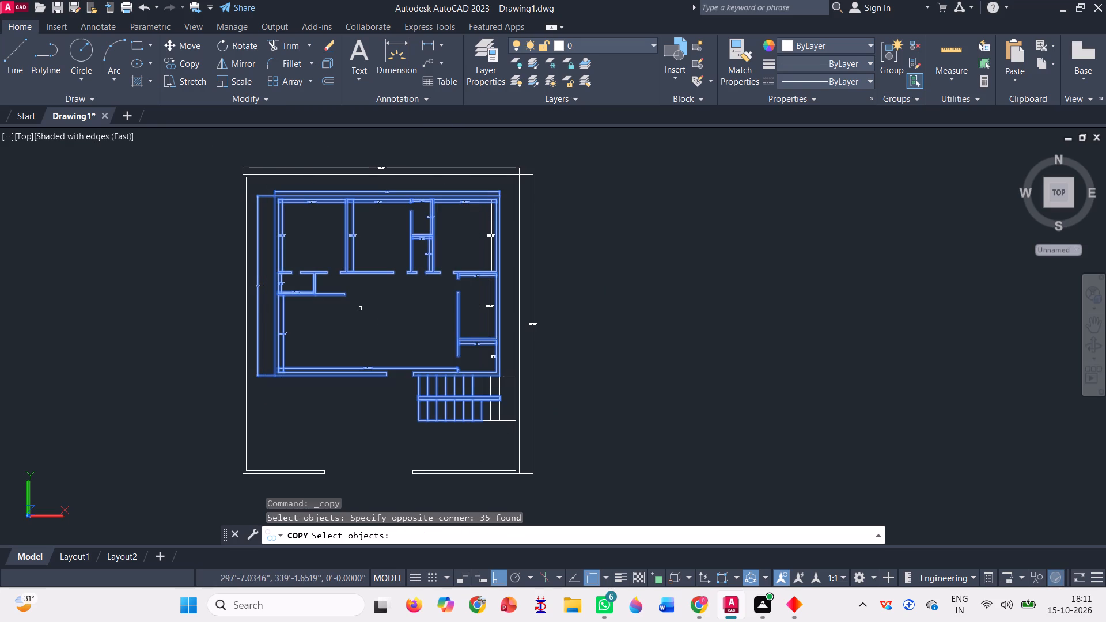
scroll(483, 257, up, 2)
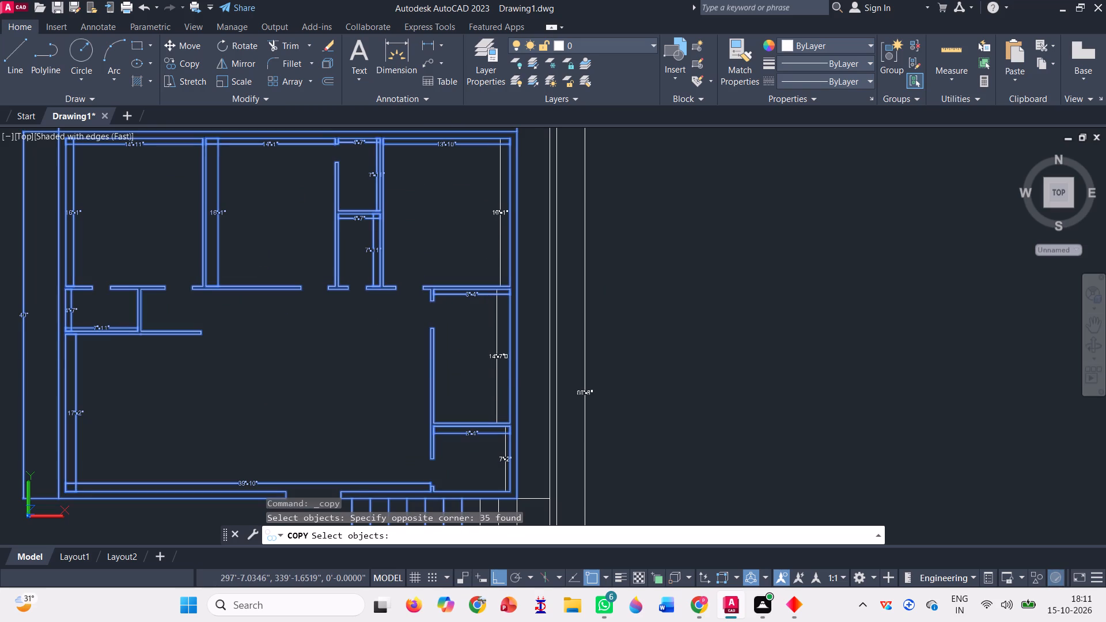
click(514, 377)
click(457, 200)
scroll(458, 217, down, 2)
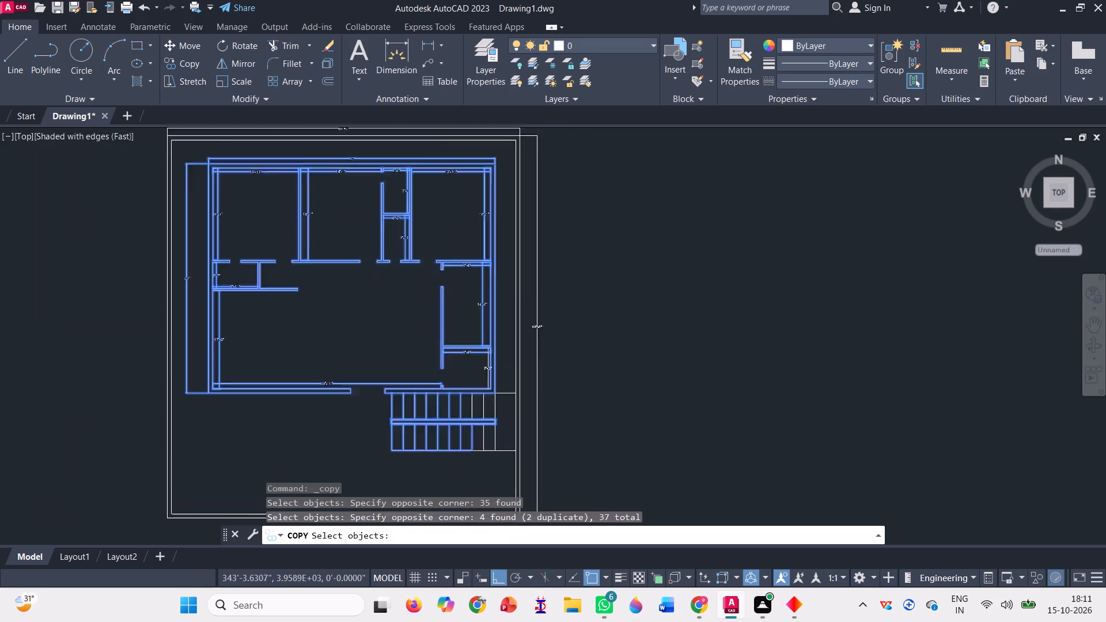
scroll(476, 324, up, 3)
click(493, 295)
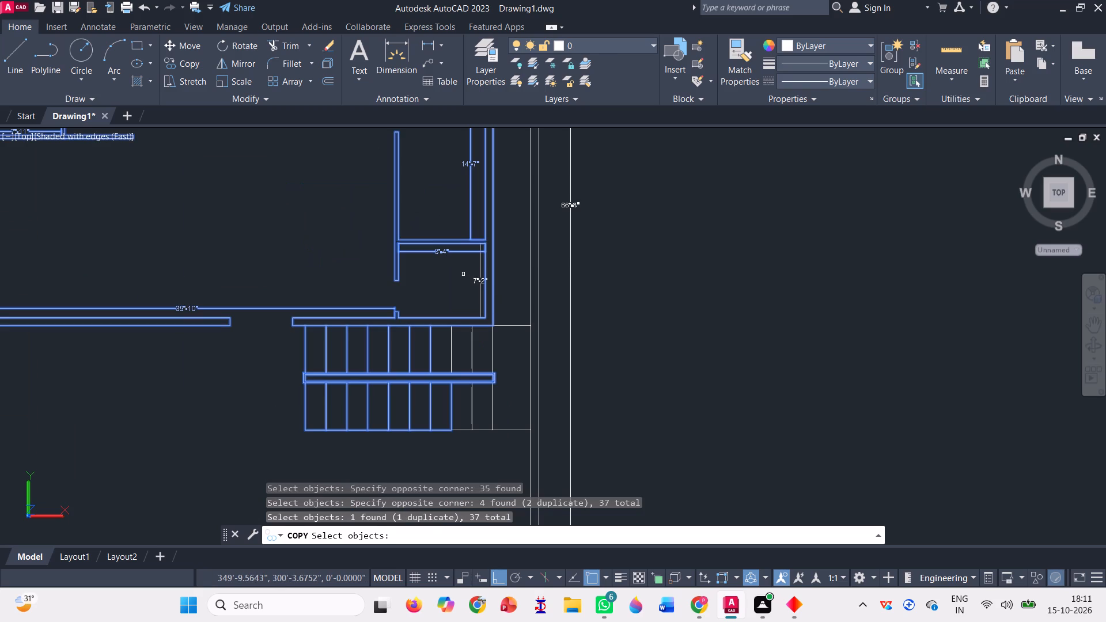
scroll(474, 289, up, 3)
click(493, 263)
scroll(481, 290, down, 2)
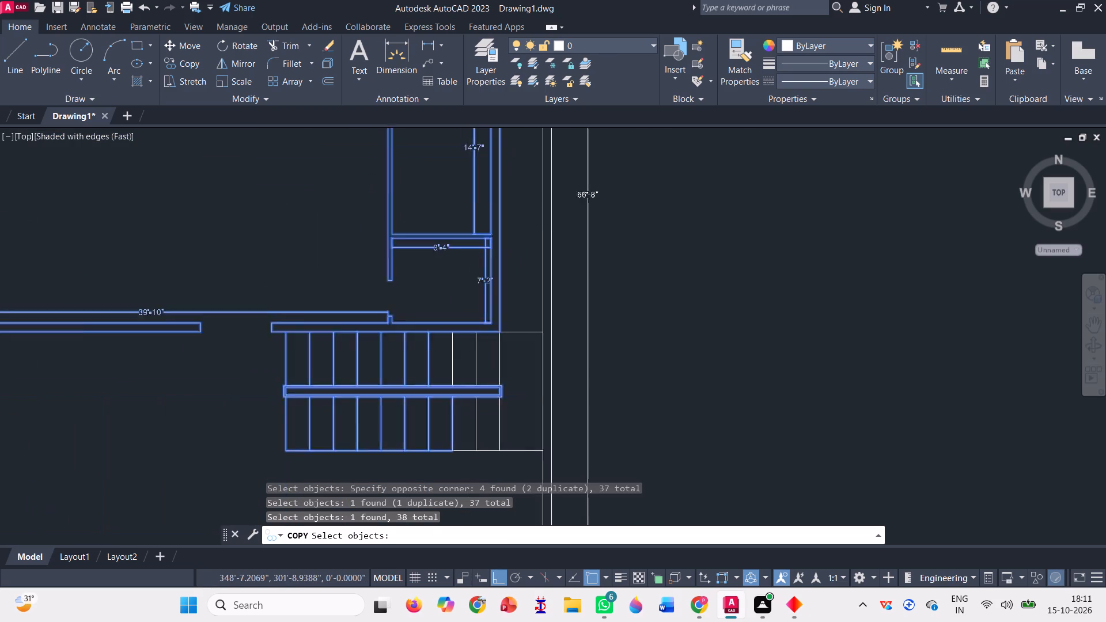
scroll(481, 290, down, 1)
click(505, 356)
click(442, 308)
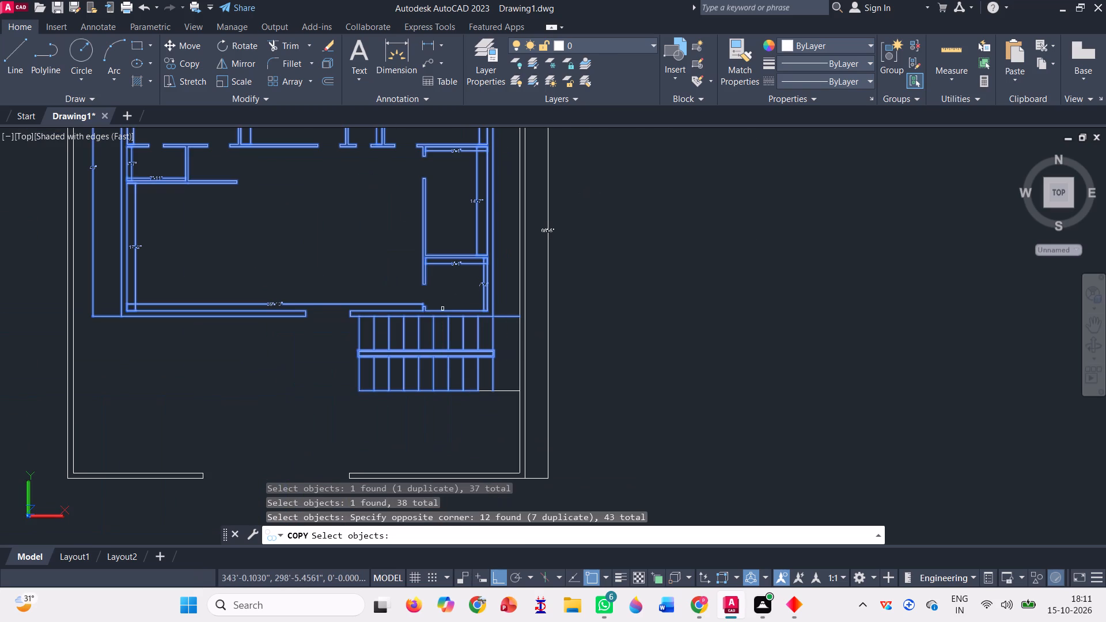
click(510, 408)
click(459, 359)
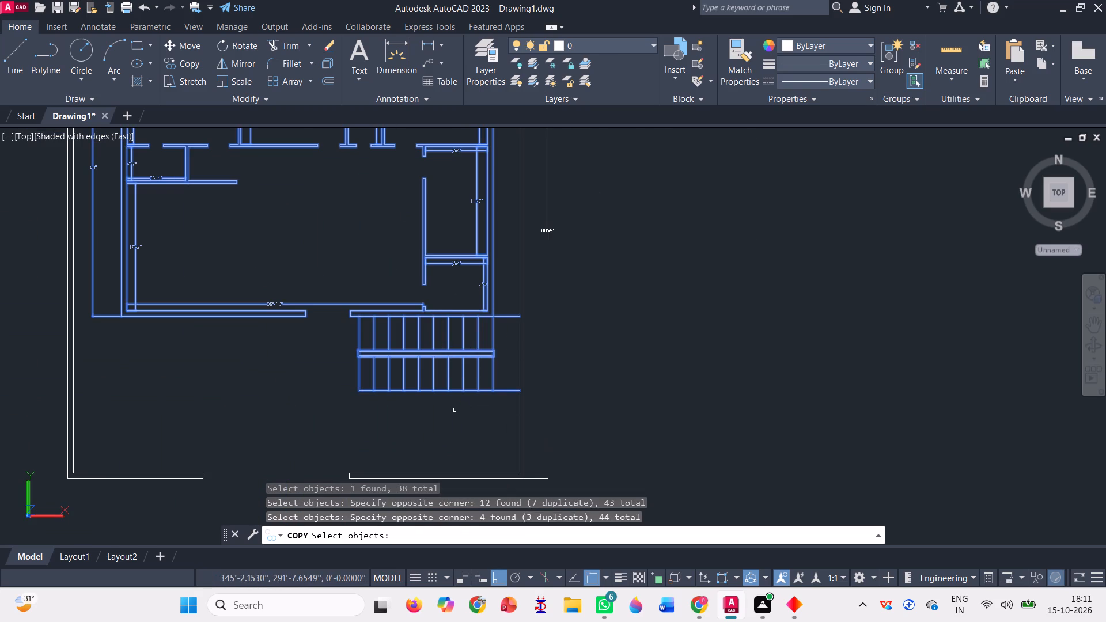
scroll(454, 409, down, 1)
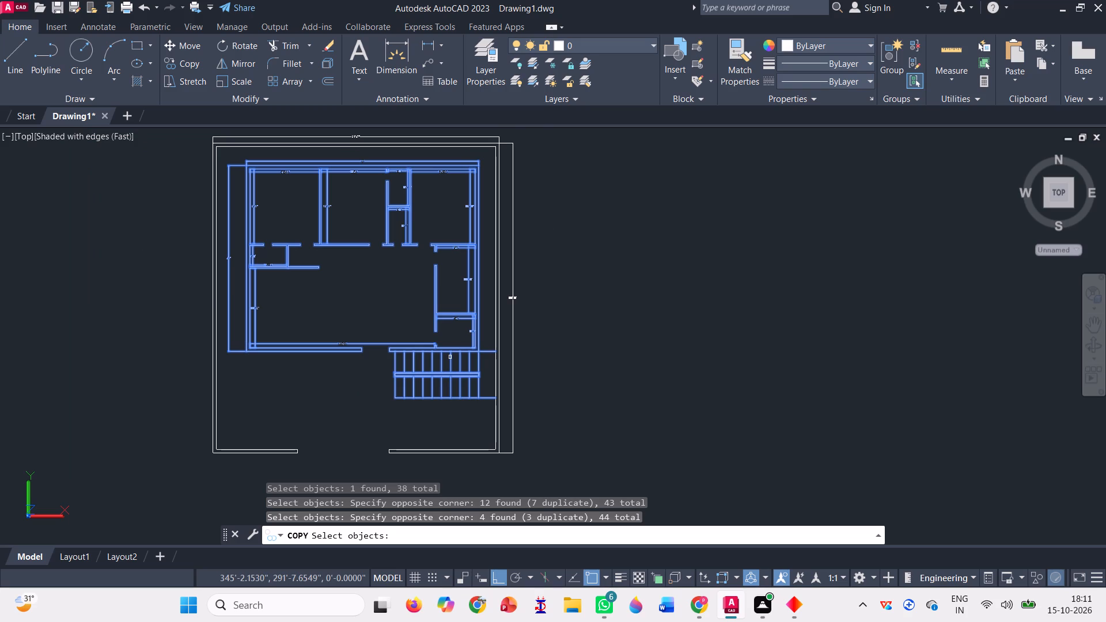
key(space)
click(437, 347)
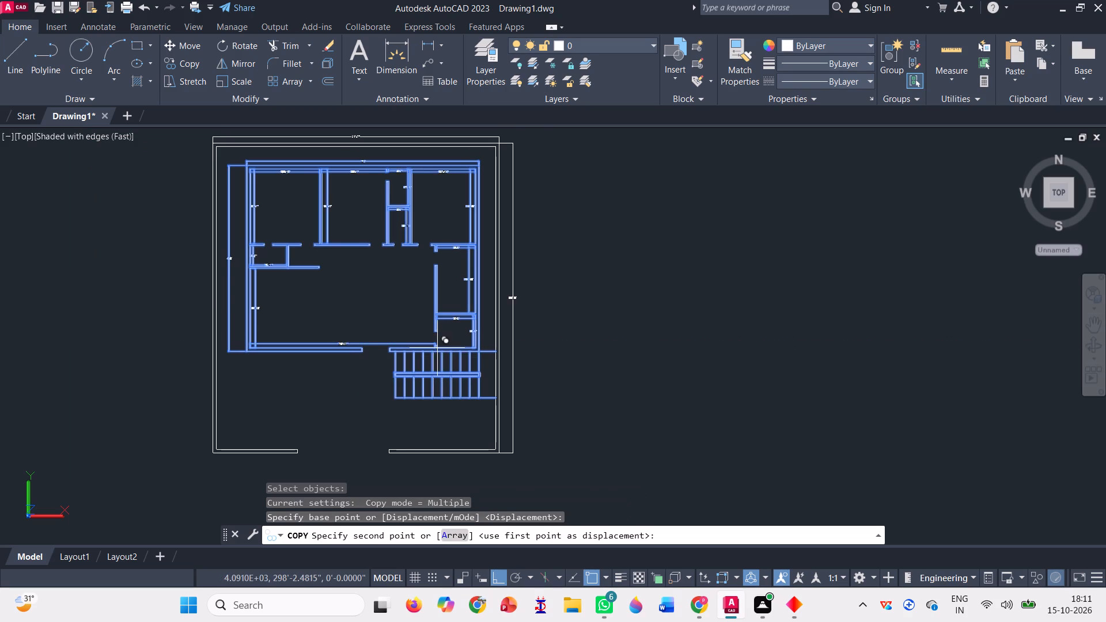
click(745, 318)
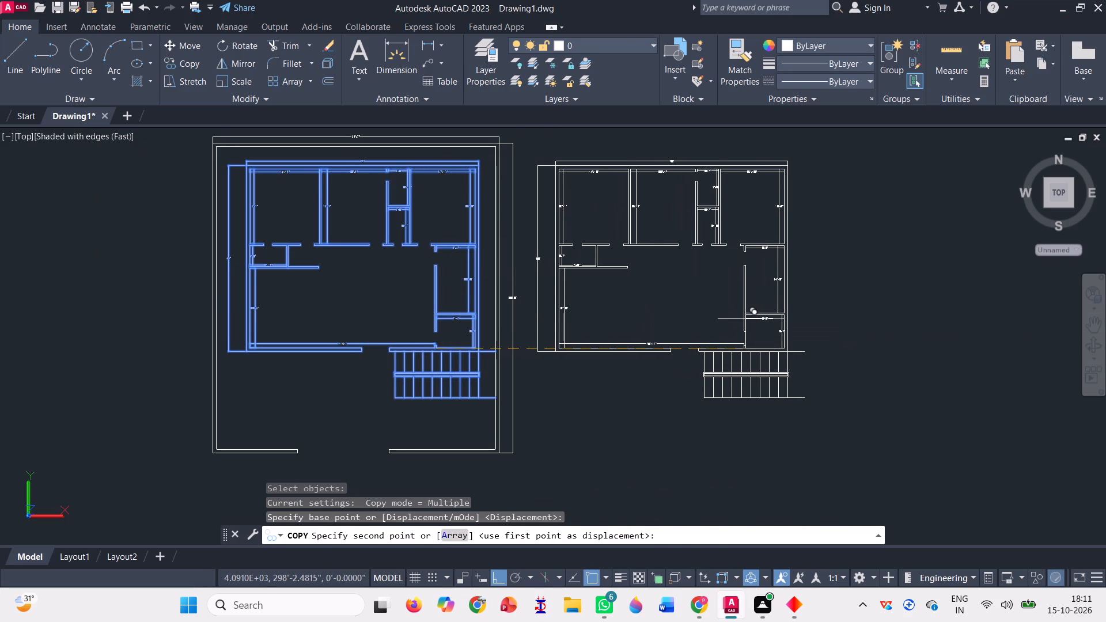
scroll(645, 356, down, 3)
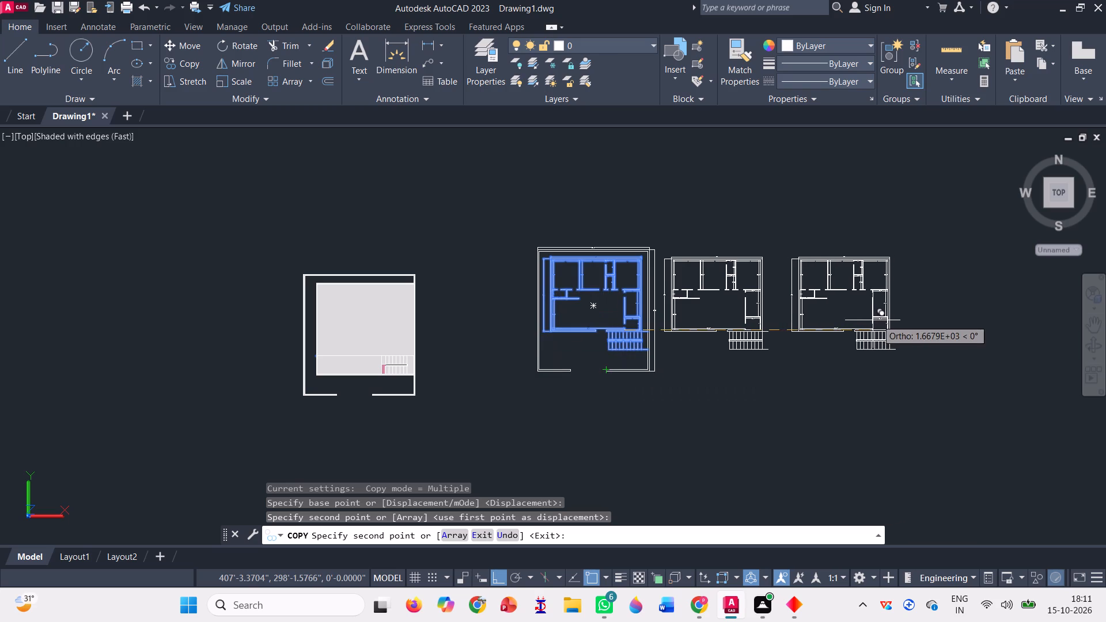
click(870, 320)
click(994, 312)
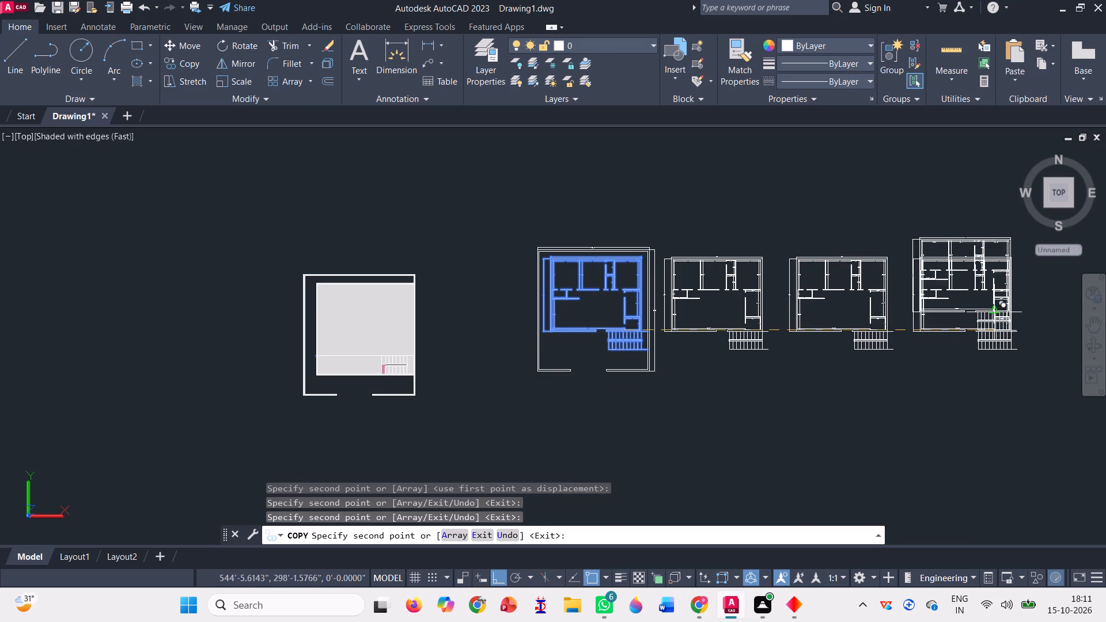
key(space)
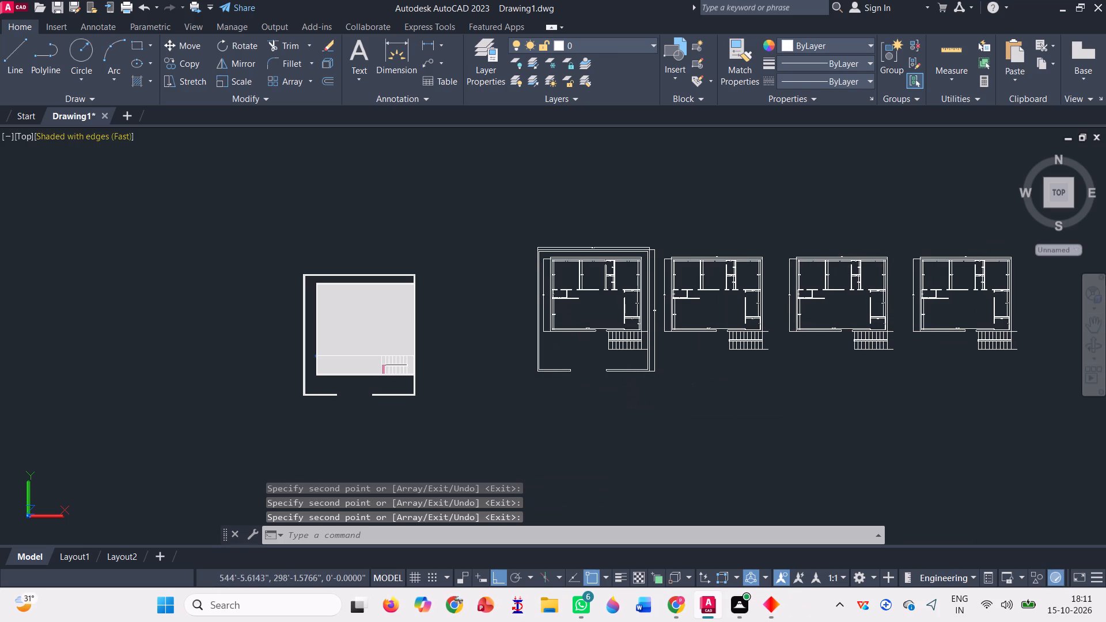
Delete the plan copy farthest from the original, including its leftover dimensions.
click(1096, 344)
drag(772, 430, 789, 300)
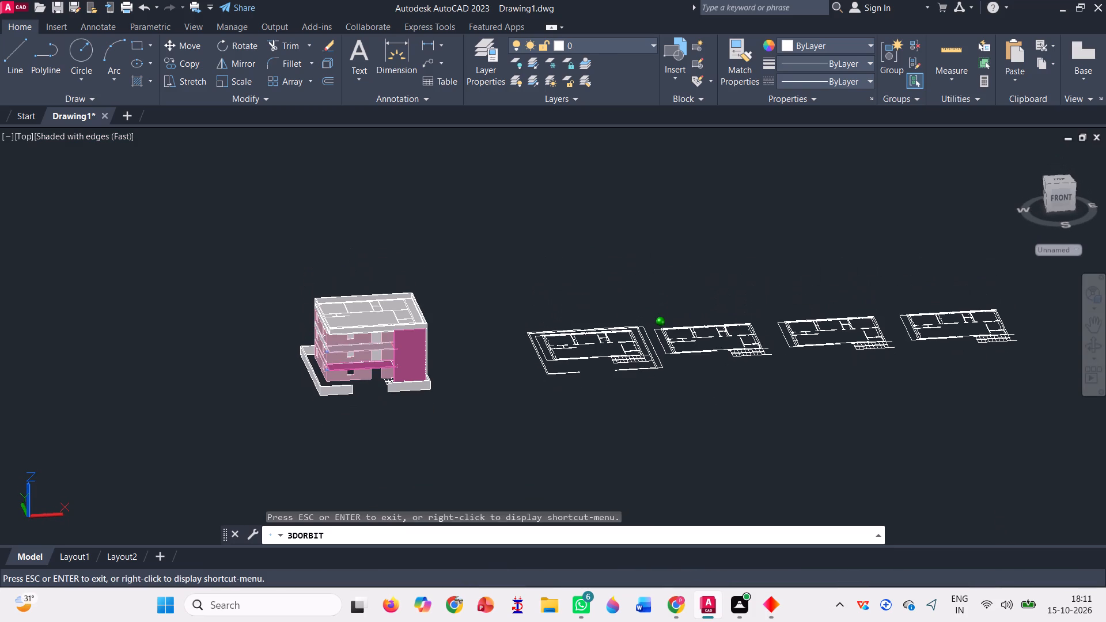
drag(789, 300, 765, 294)
scroll(1000, 333, up, 4)
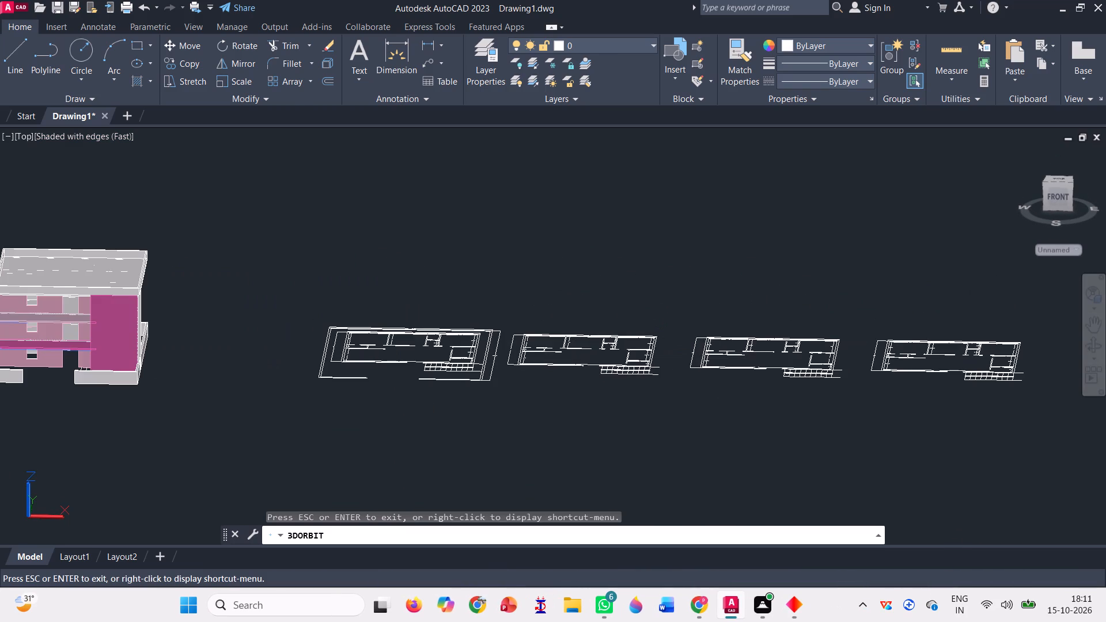
click(1024, 394)
key(Escape)
click(1021, 405)
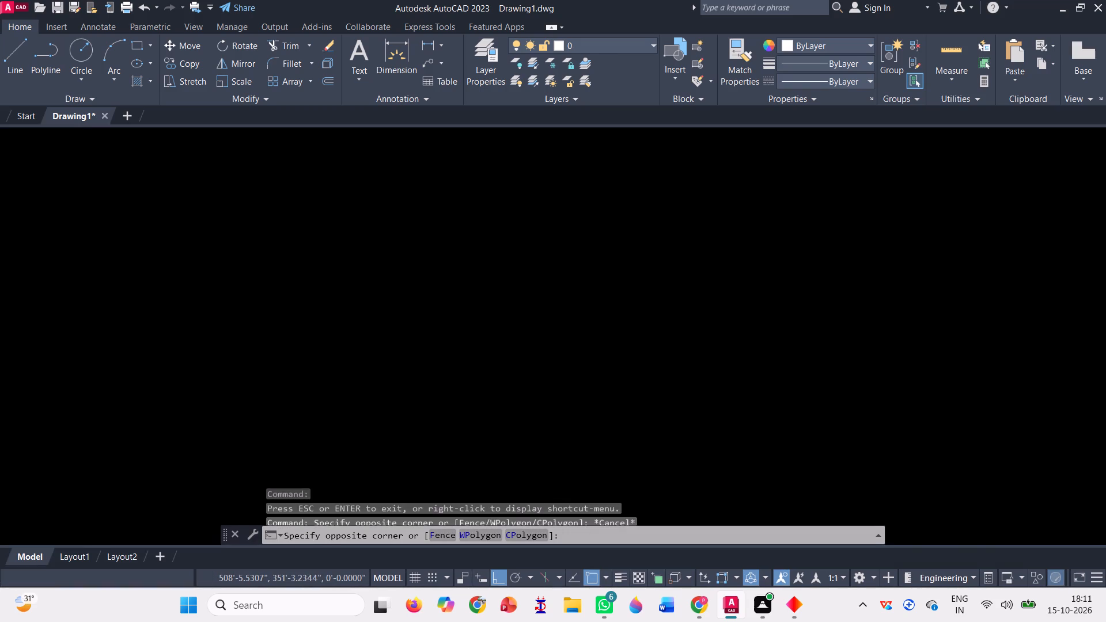
click(885, 348)
key(Delete)
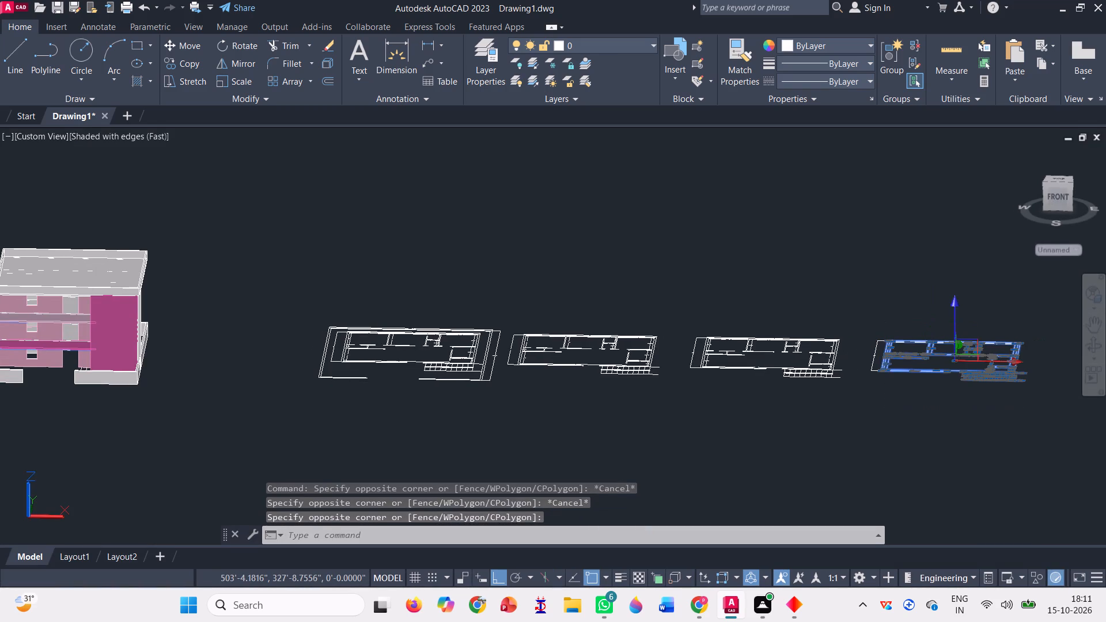
click(986, 424)
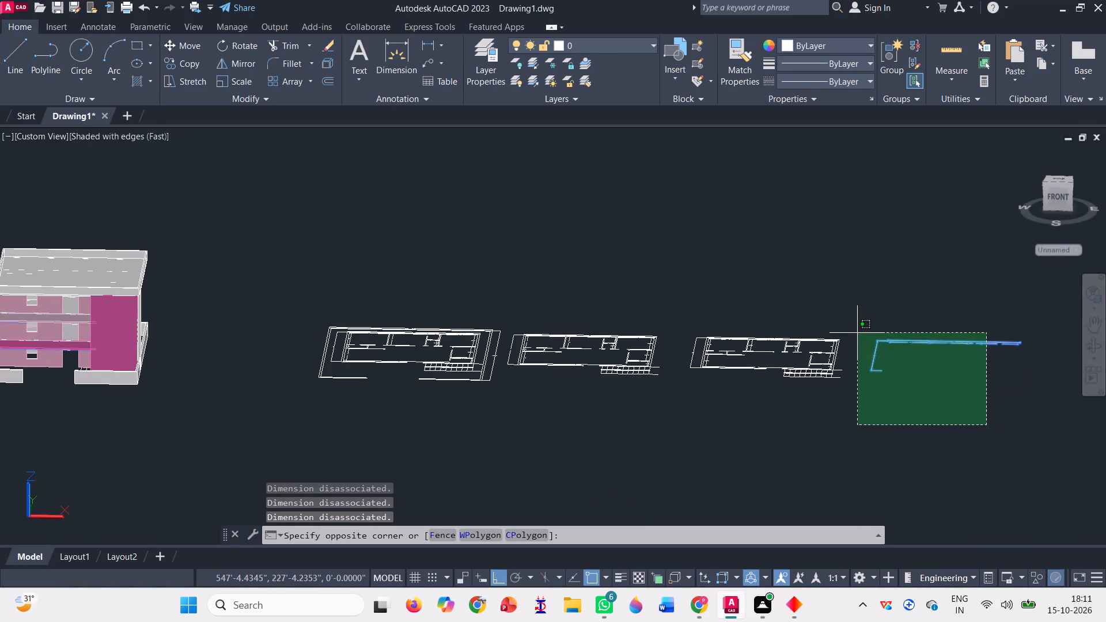
click(869, 319)
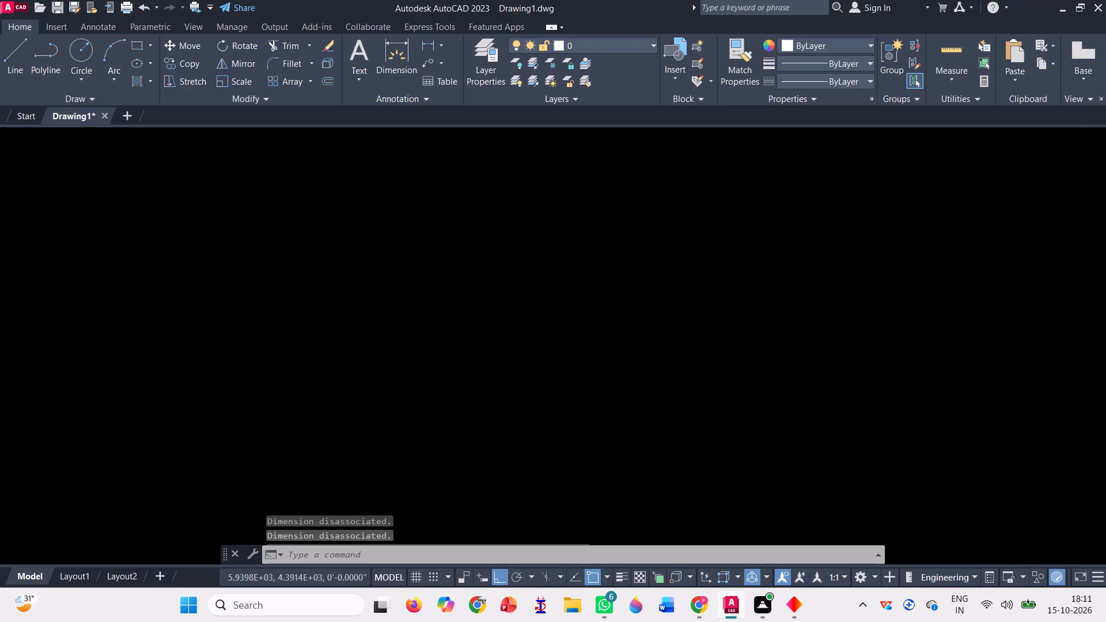
key(Delete)
Set the model view to SW Isometric.
scroll(882, 310, down, 1)
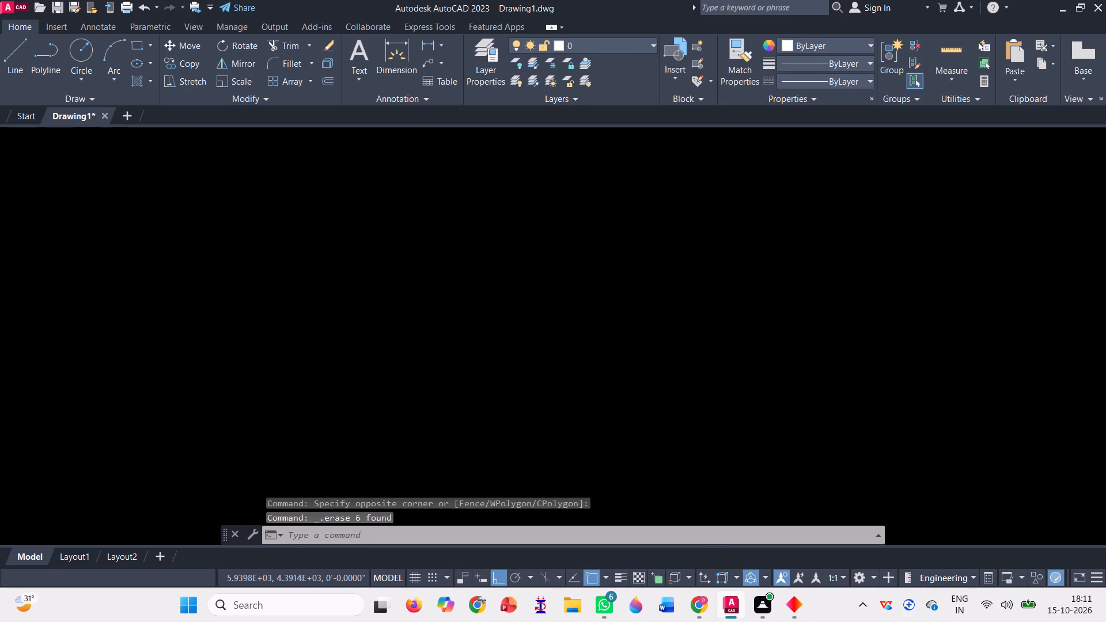
click(46, 131)
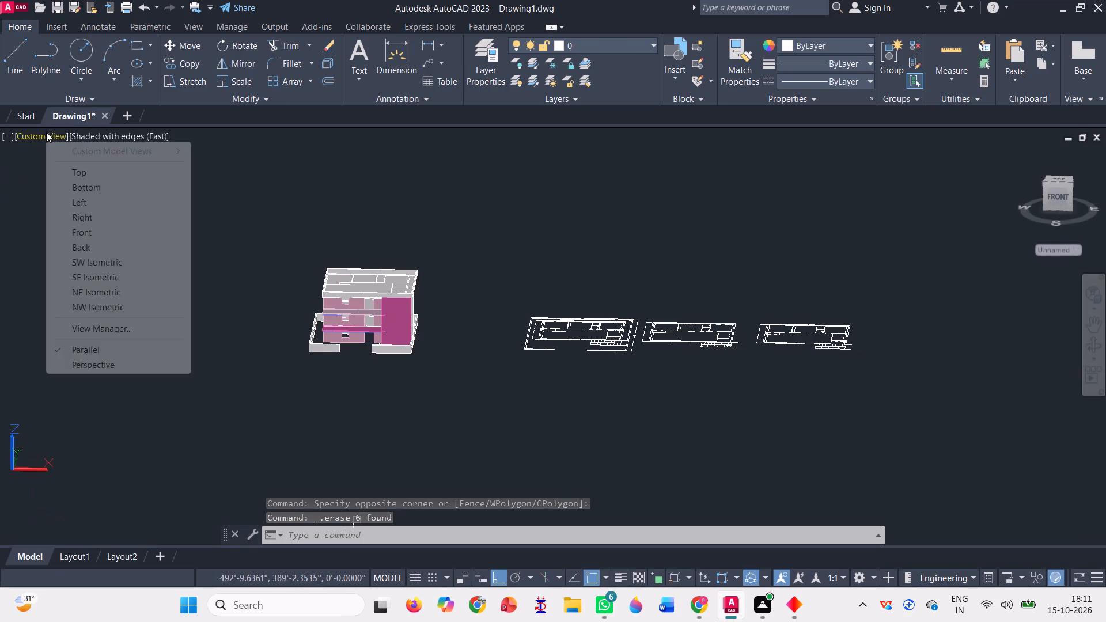
click(110, 260)
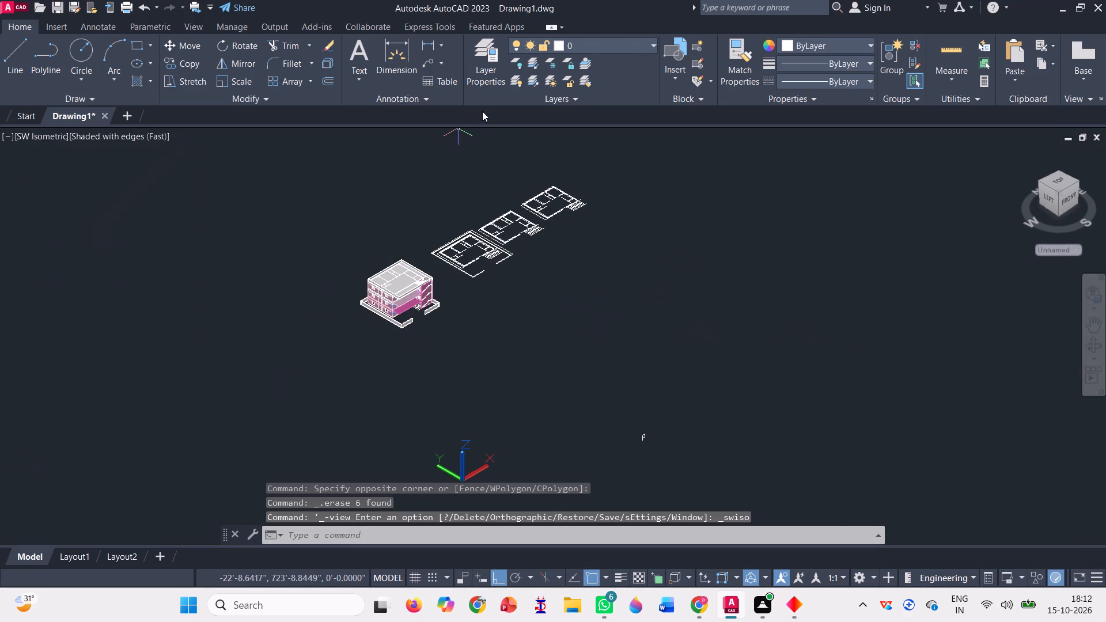
scroll(484, 113, up, 2)
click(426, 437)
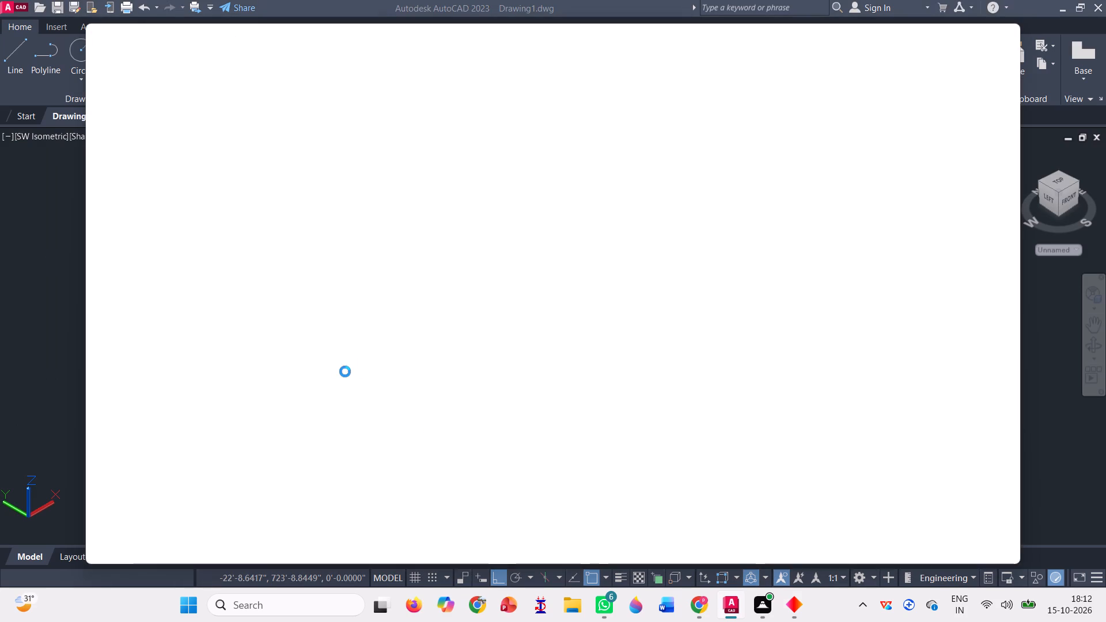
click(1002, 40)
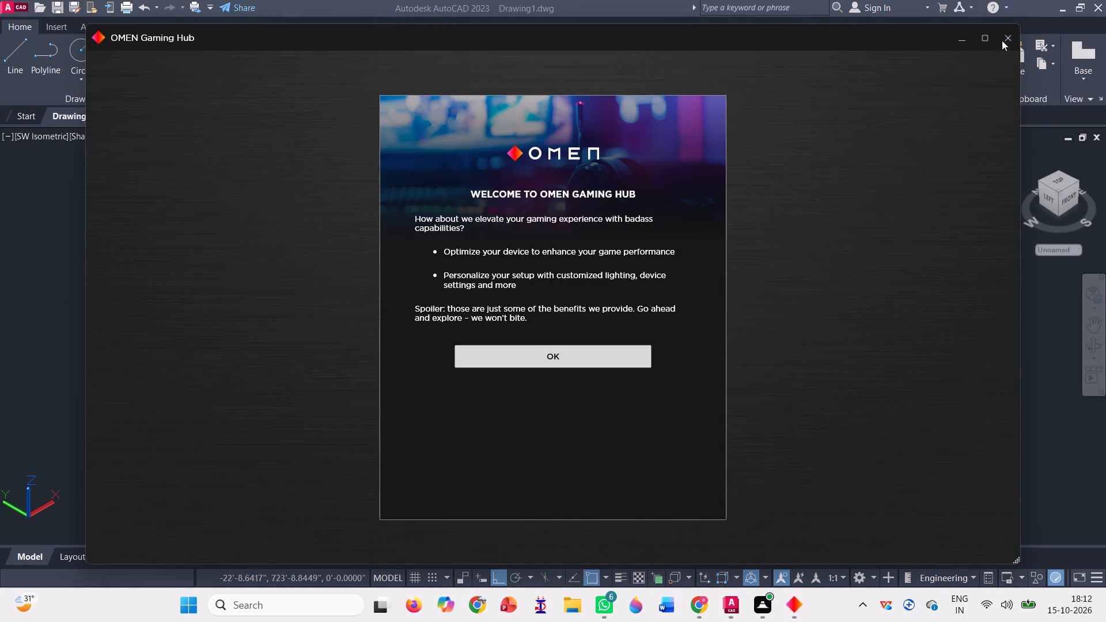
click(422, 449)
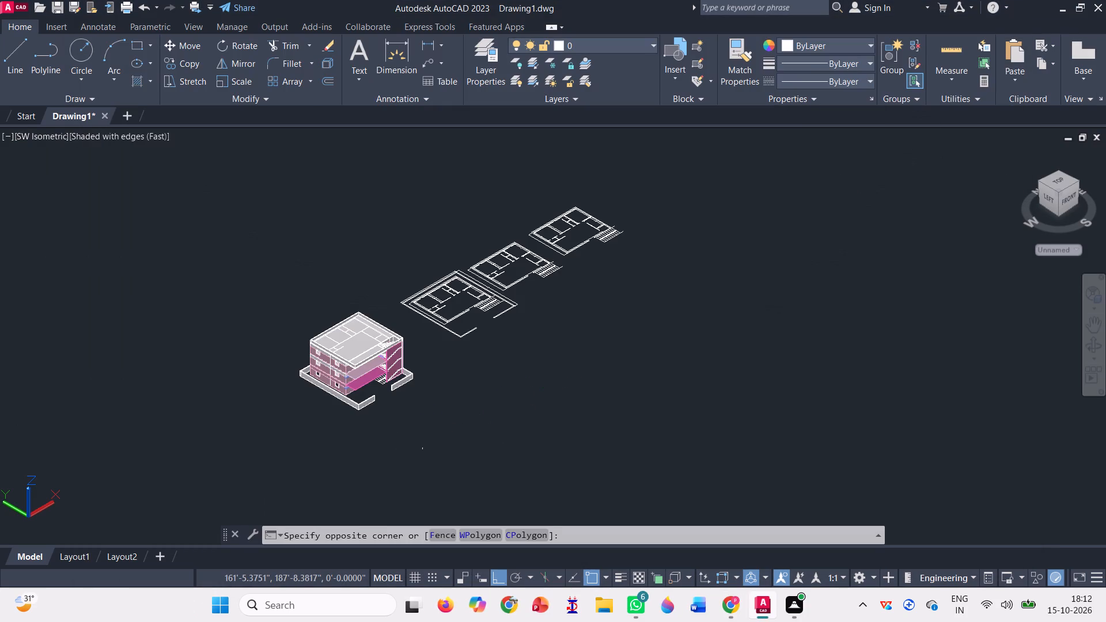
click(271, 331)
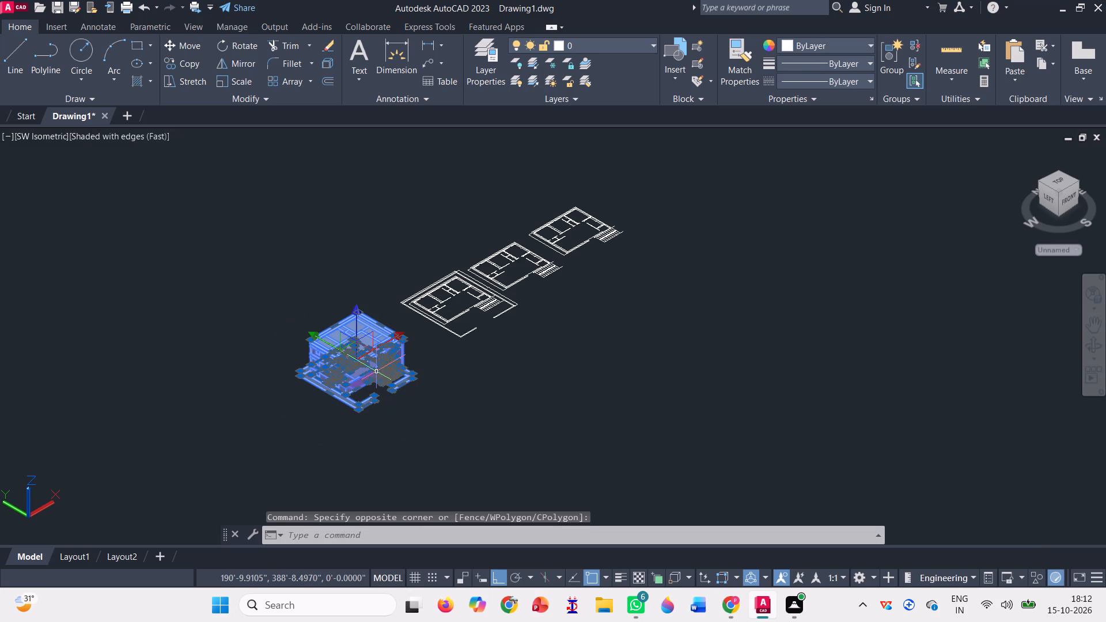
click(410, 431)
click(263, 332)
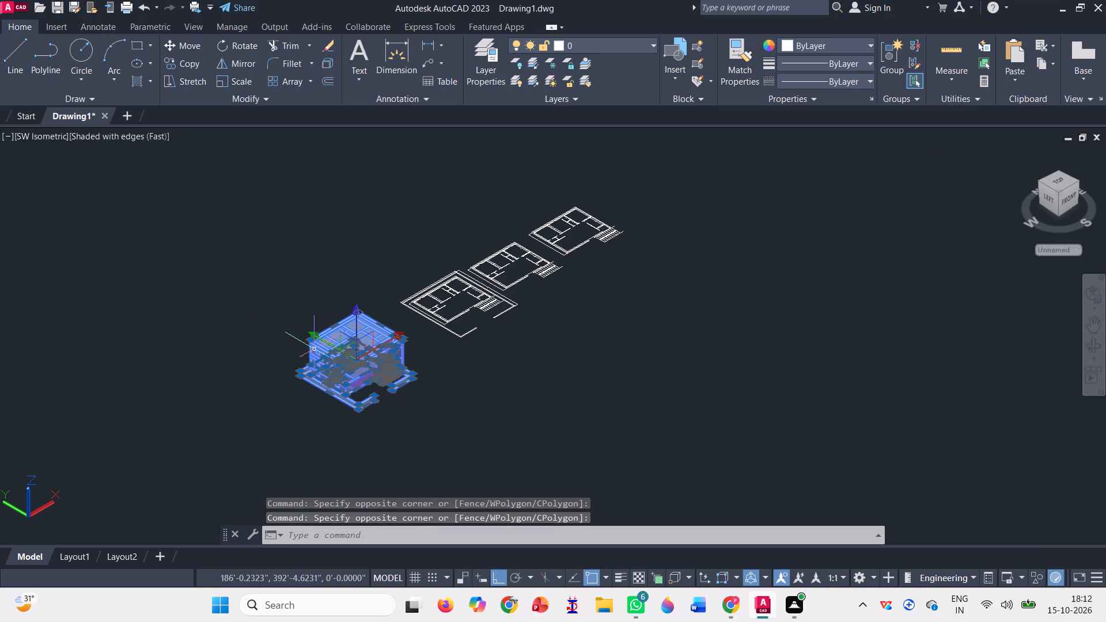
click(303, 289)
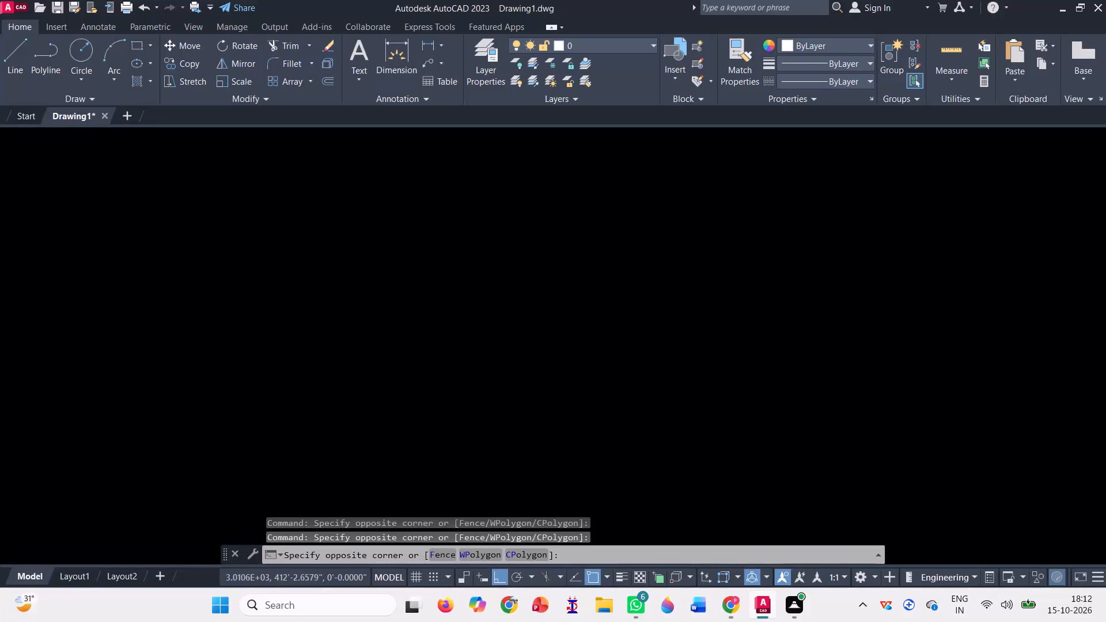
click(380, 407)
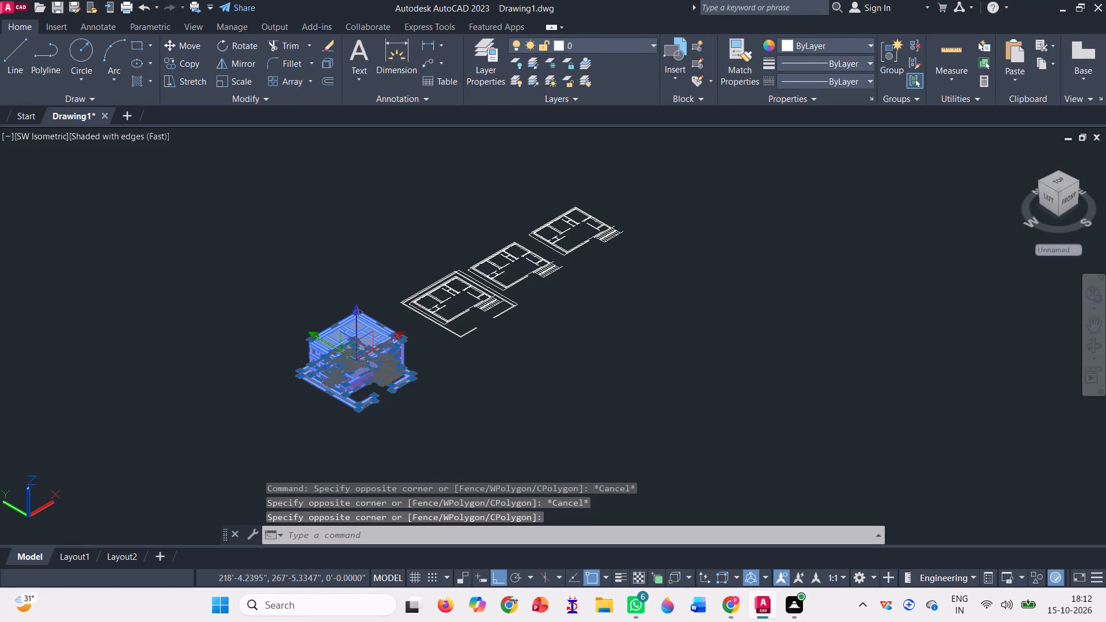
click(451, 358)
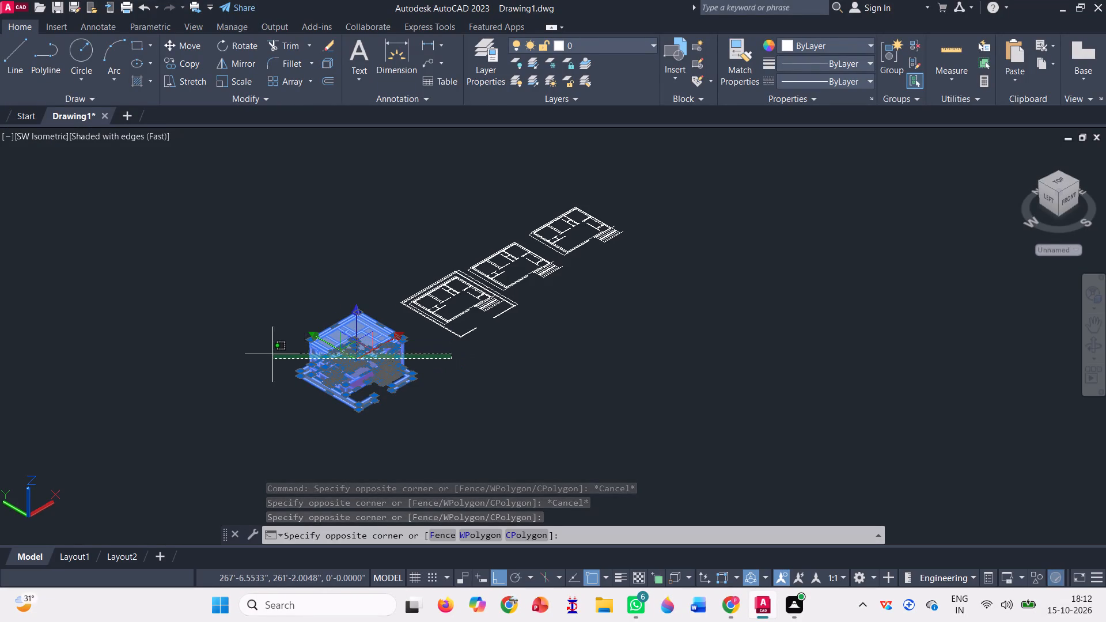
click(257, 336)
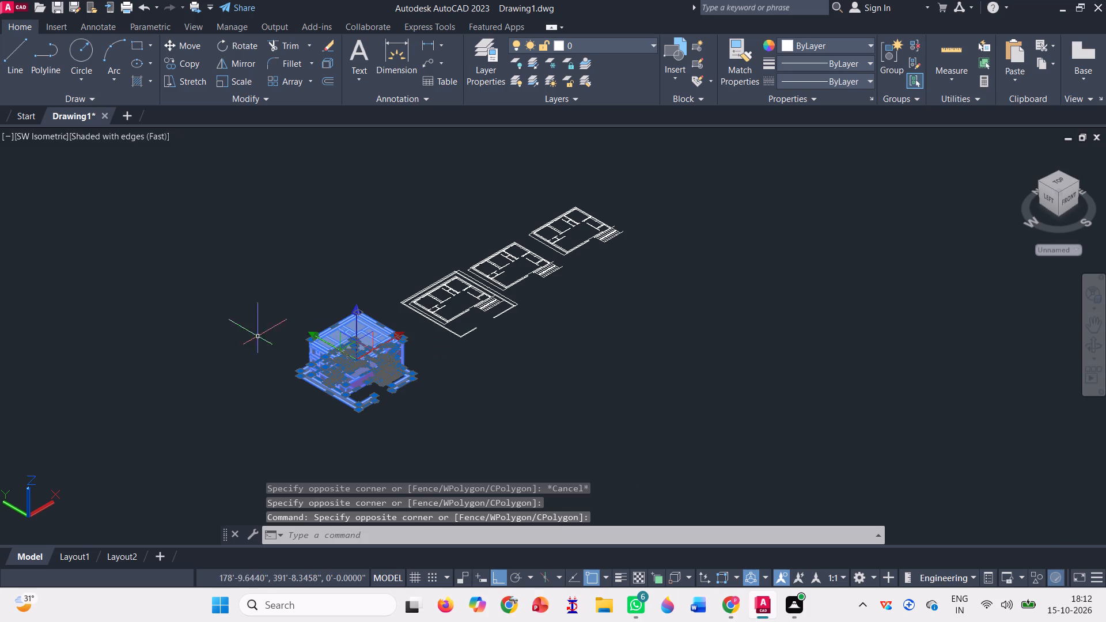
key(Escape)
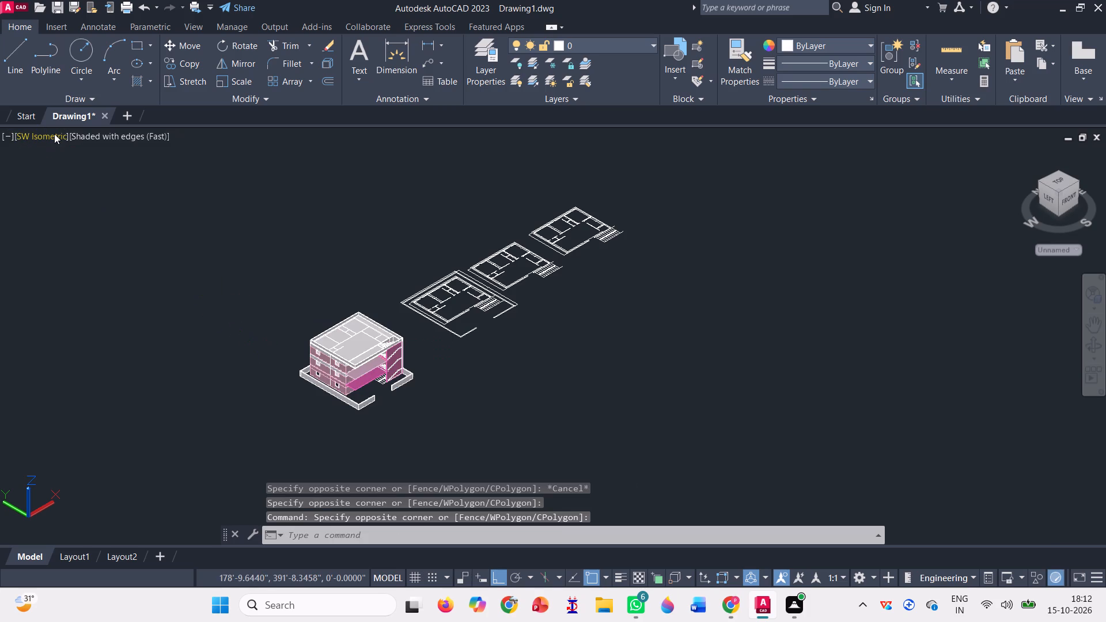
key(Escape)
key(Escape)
In the Top view, move the 3D building model with its boundary wall freely, with ortho off, to just below the plan copy farthest from the original.
click(54, 134)
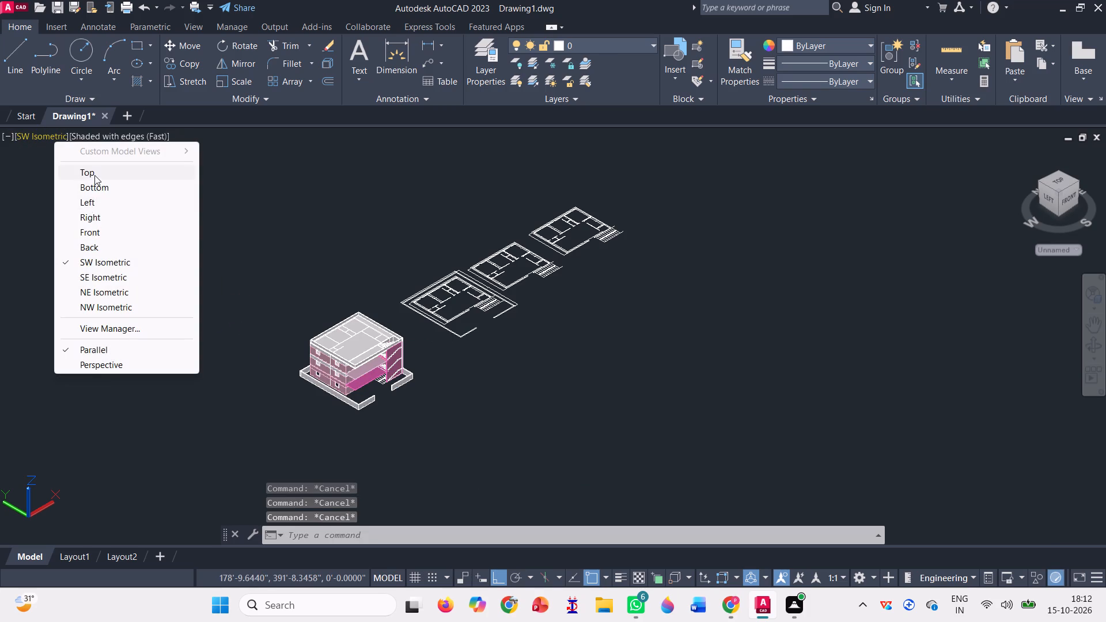
click(94, 175)
scroll(539, 333, down, 1)
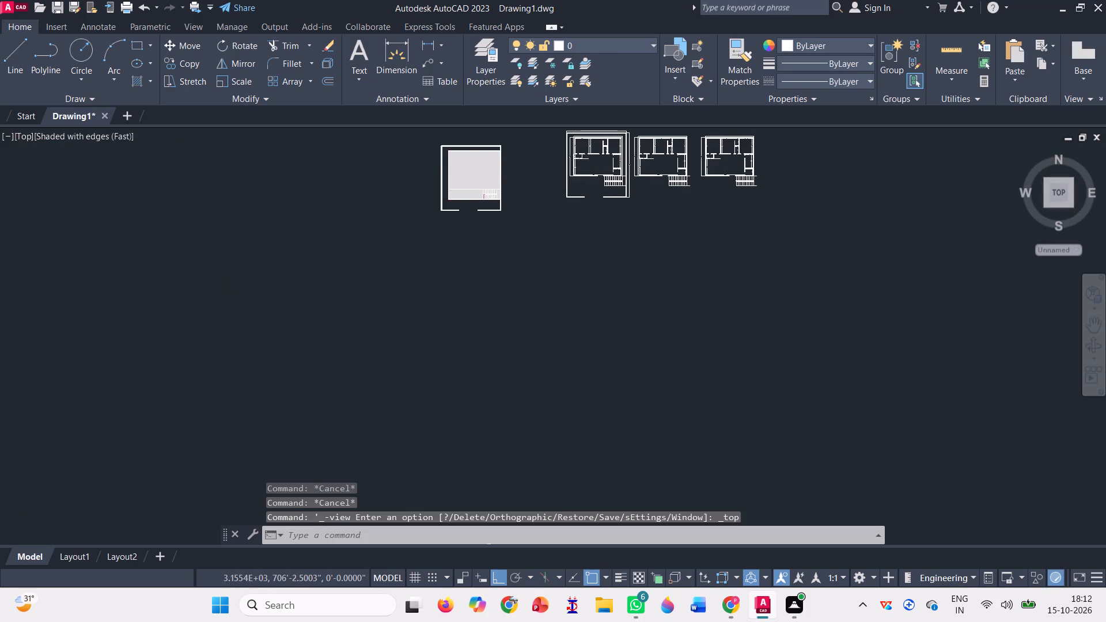
scroll(603, 337, down, 1)
scroll(470, 183, up, 3)
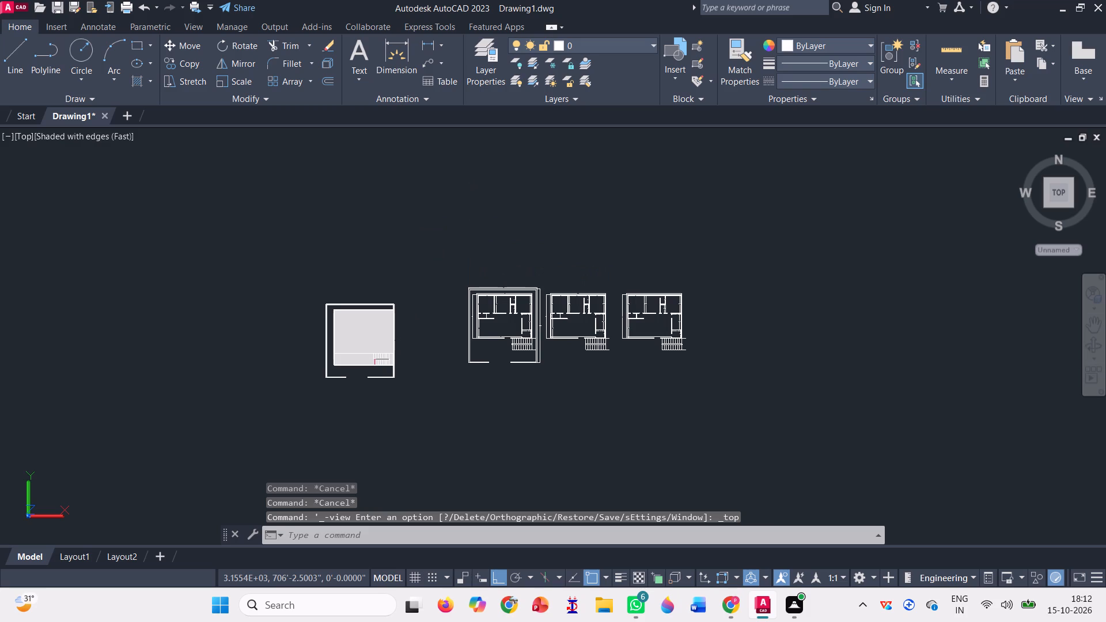
click(432, 396)
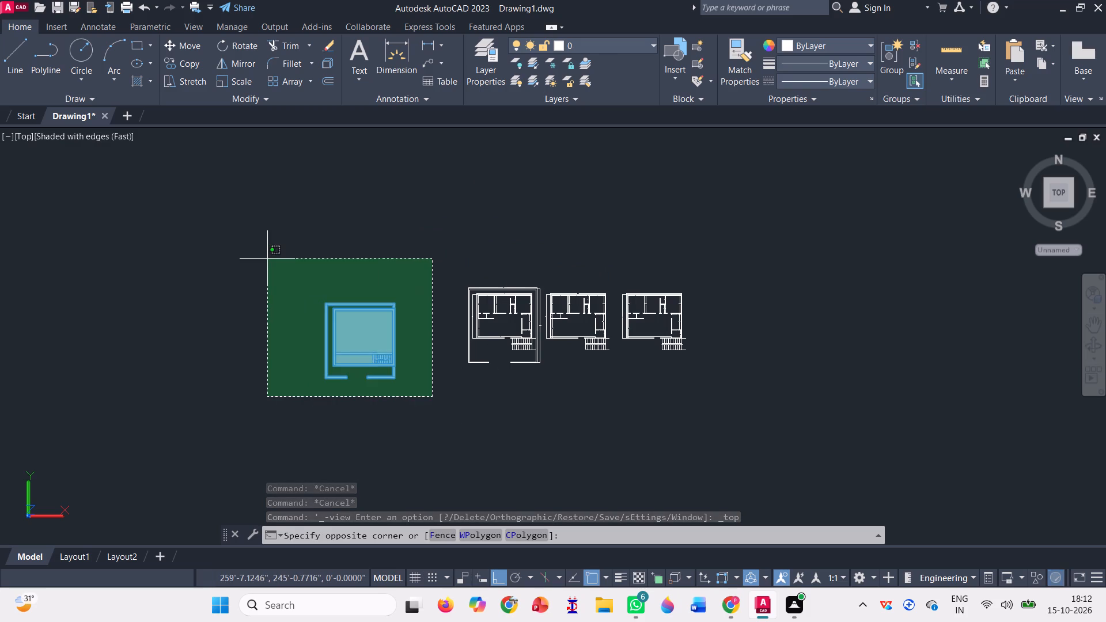
click(267, 257)
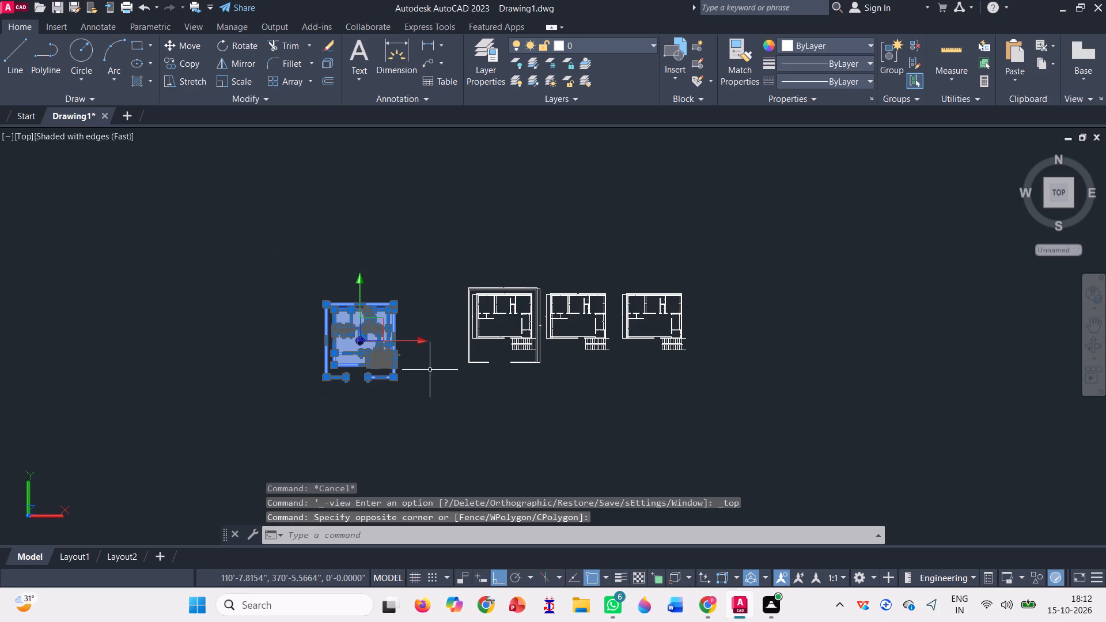
click(419, 401)
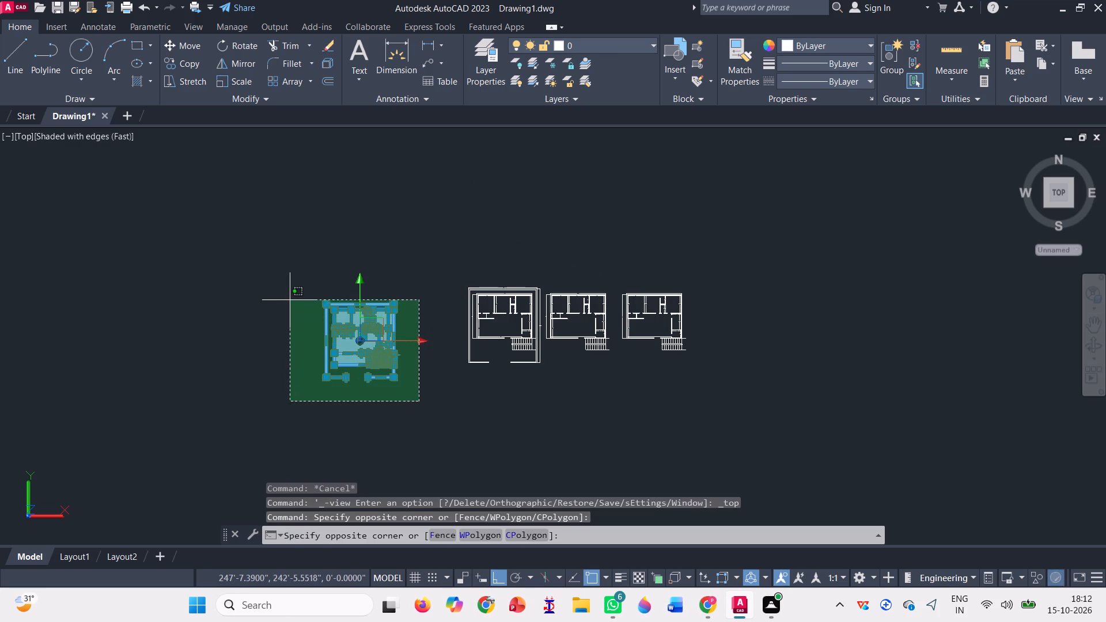
click(280, 268)
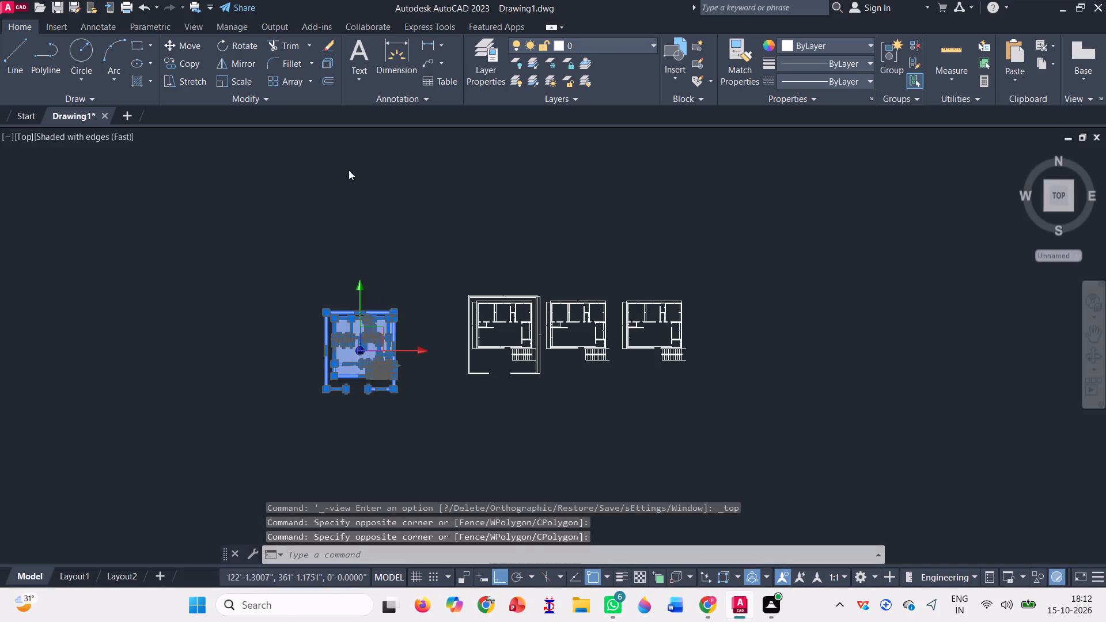
click(196, 48)
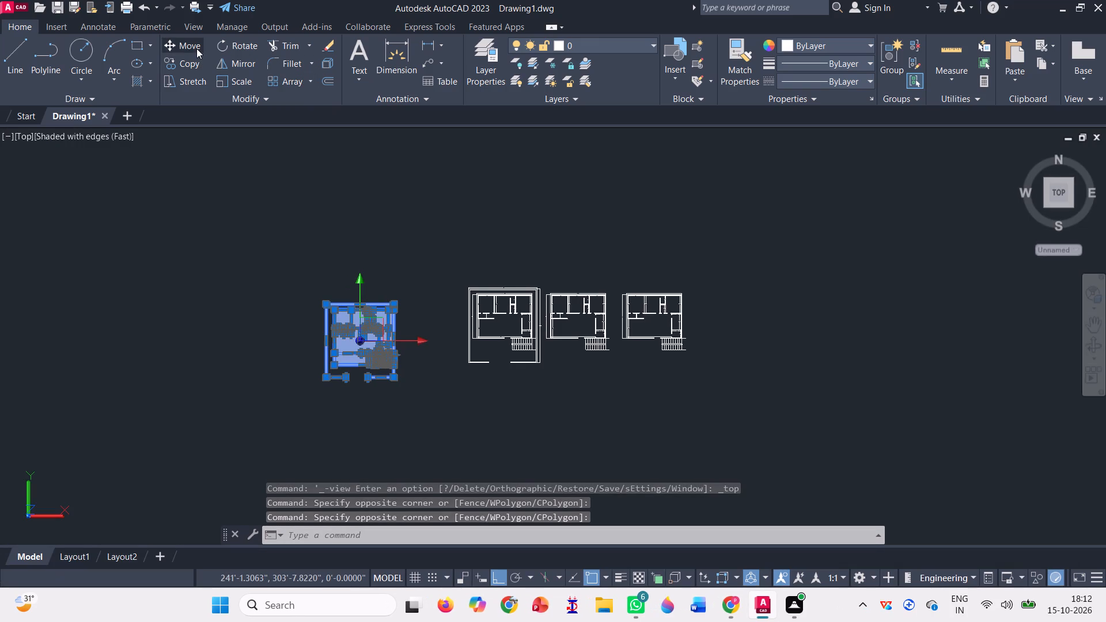
click(355, 332)
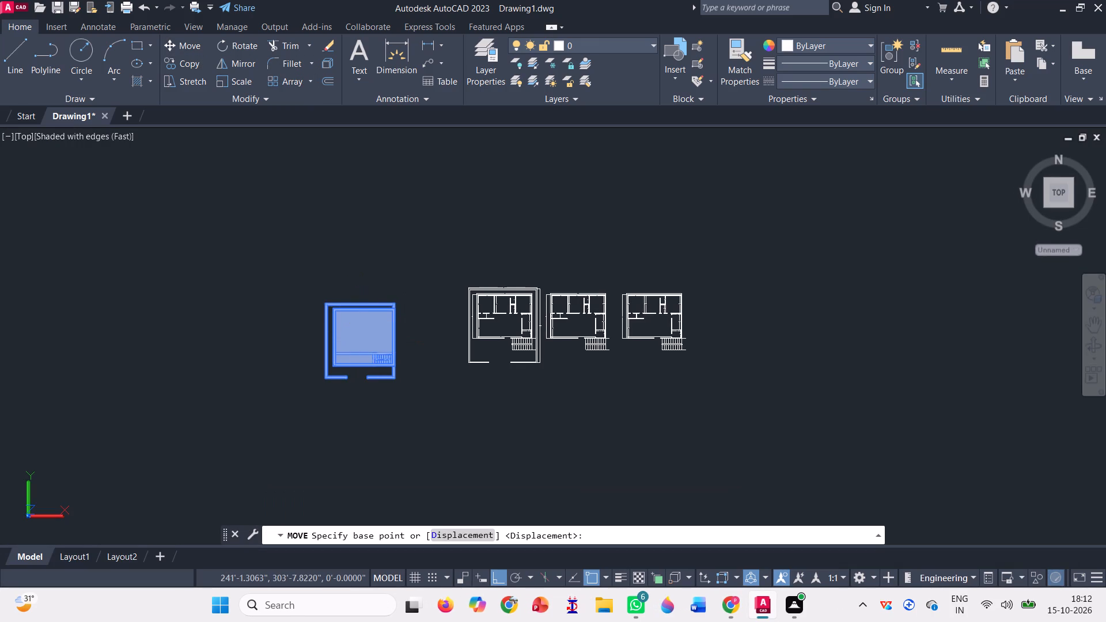
scroll(438, 386, down, 1)
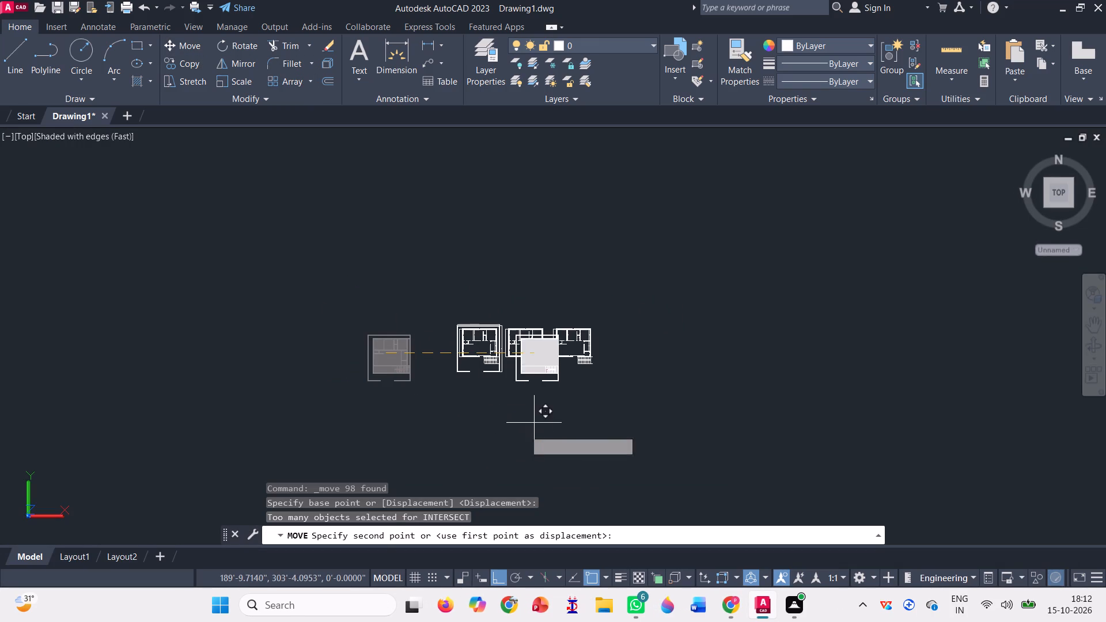
key(F8)
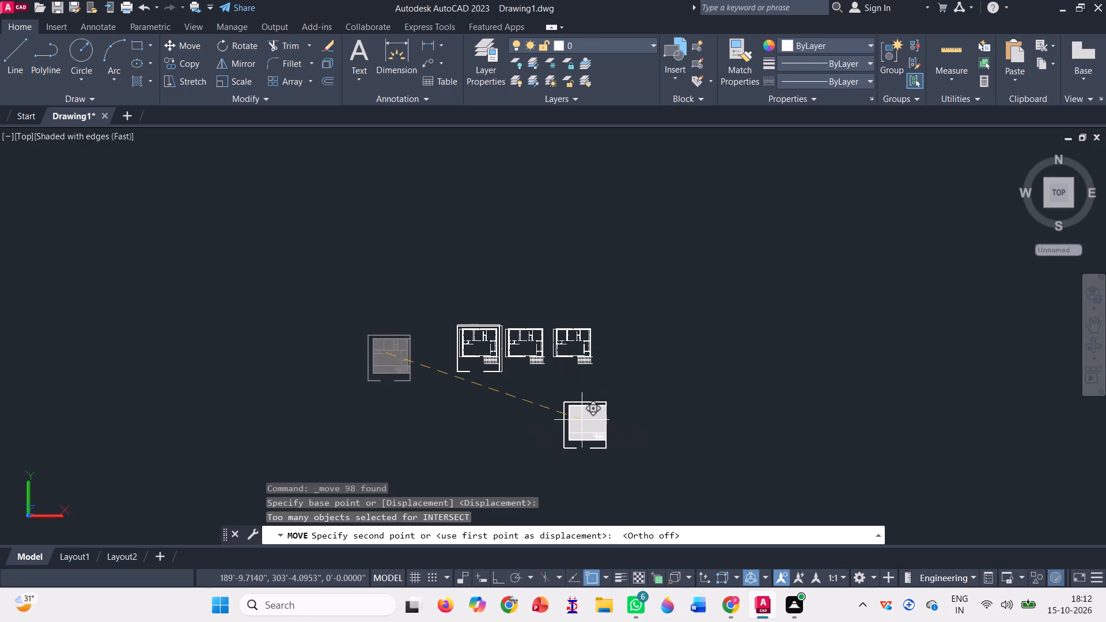
click(592, 408)
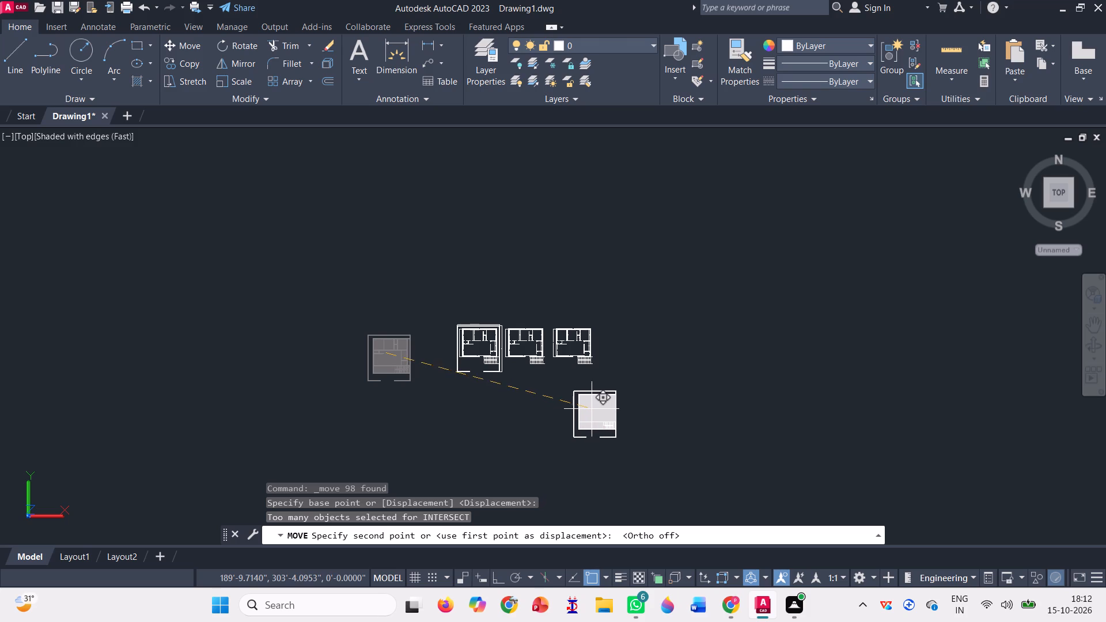
scroll(567, 382, up, 1)
scroll(460, 395, up, 2)
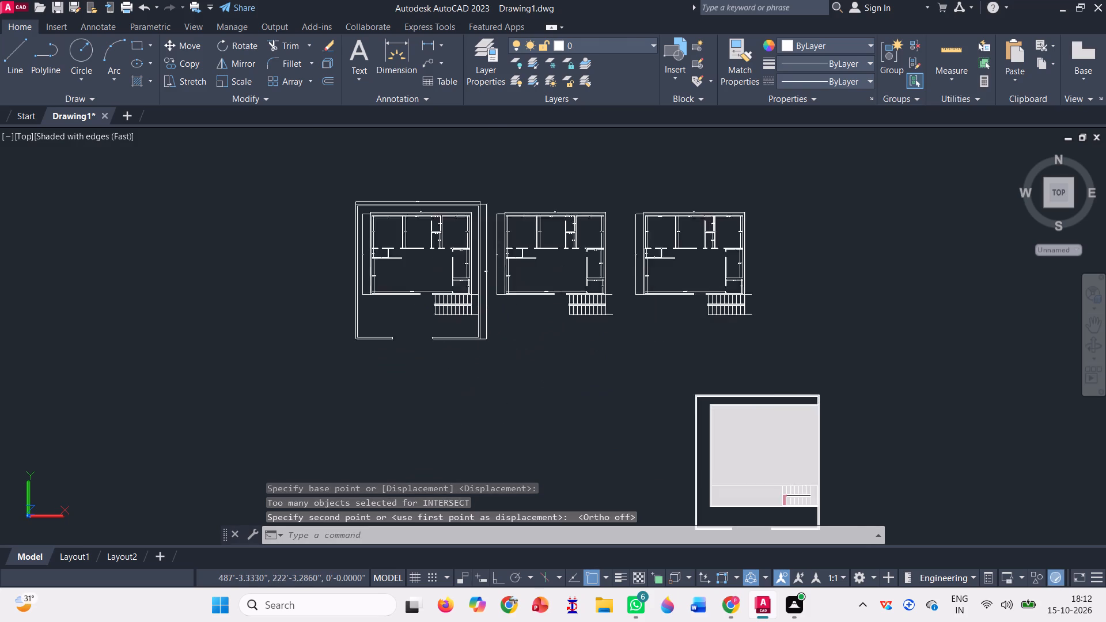
scroll(460, 395, up, 1)
scroll(452, 378, down, 1)
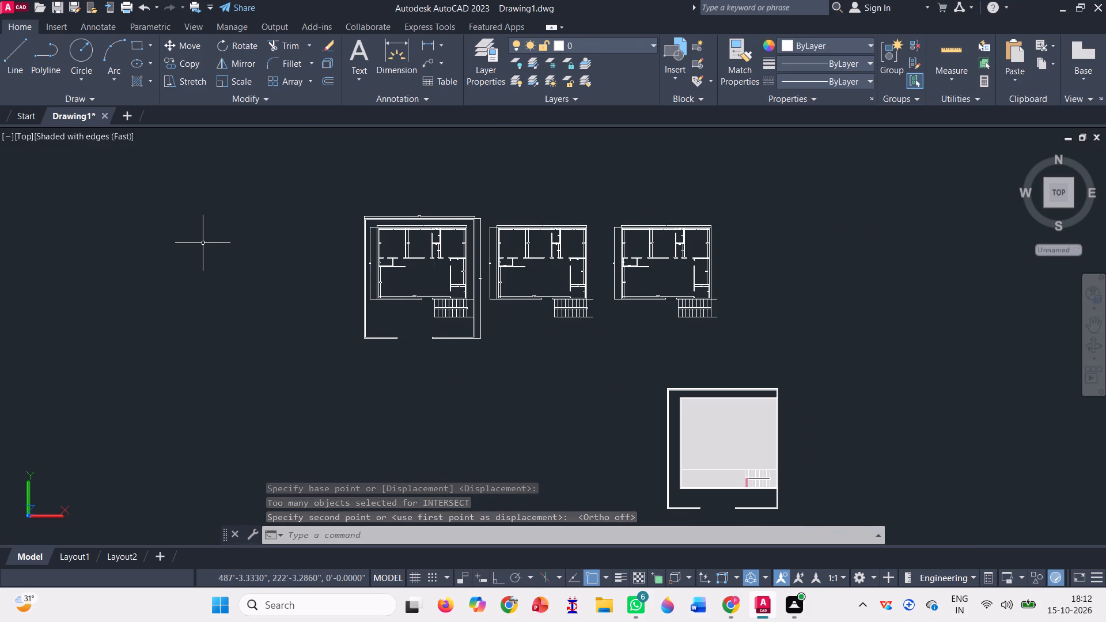
Set the model view to SW Isometric.
click(26, 136)
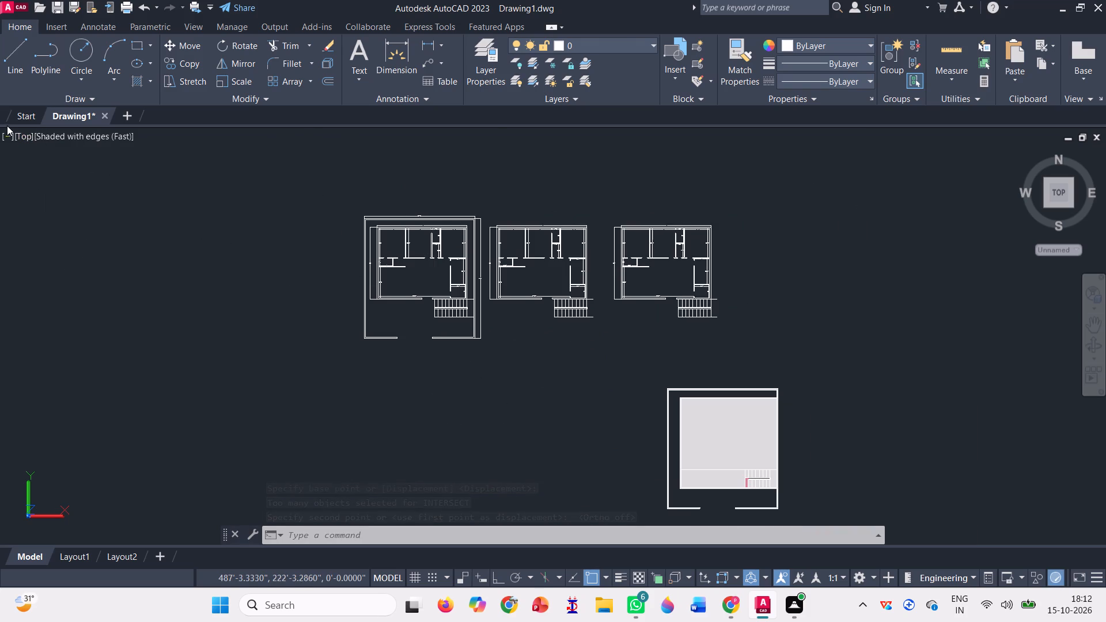
click(20, 135)
click(90, 265)
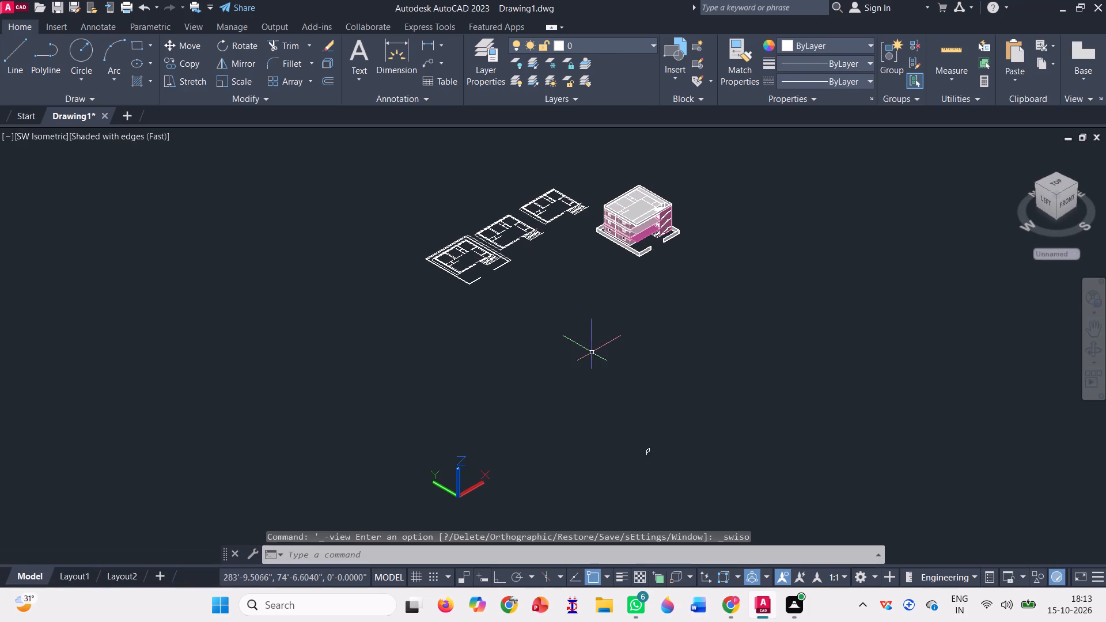
Delete the small stray object in the empty area in front of the plans and the building model.
click(685, 498)
click(577, 414)
key(Delete)
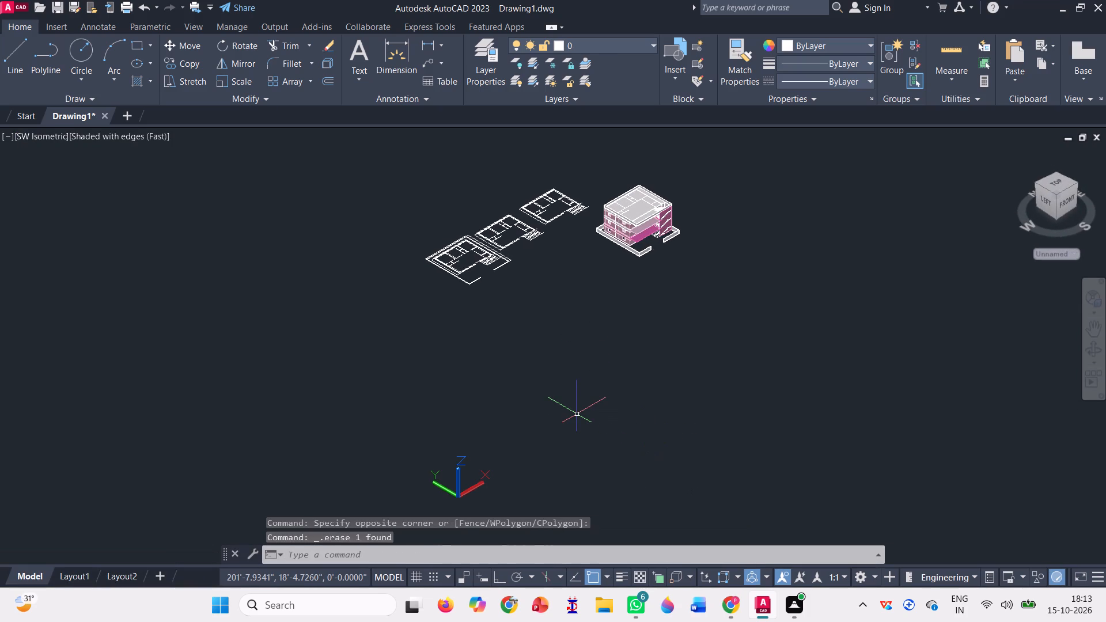
Turn off command log file recording with LOGFILEOFF.
scroll(588, 421, down, 1)
scroll(655, 175, up, 2)
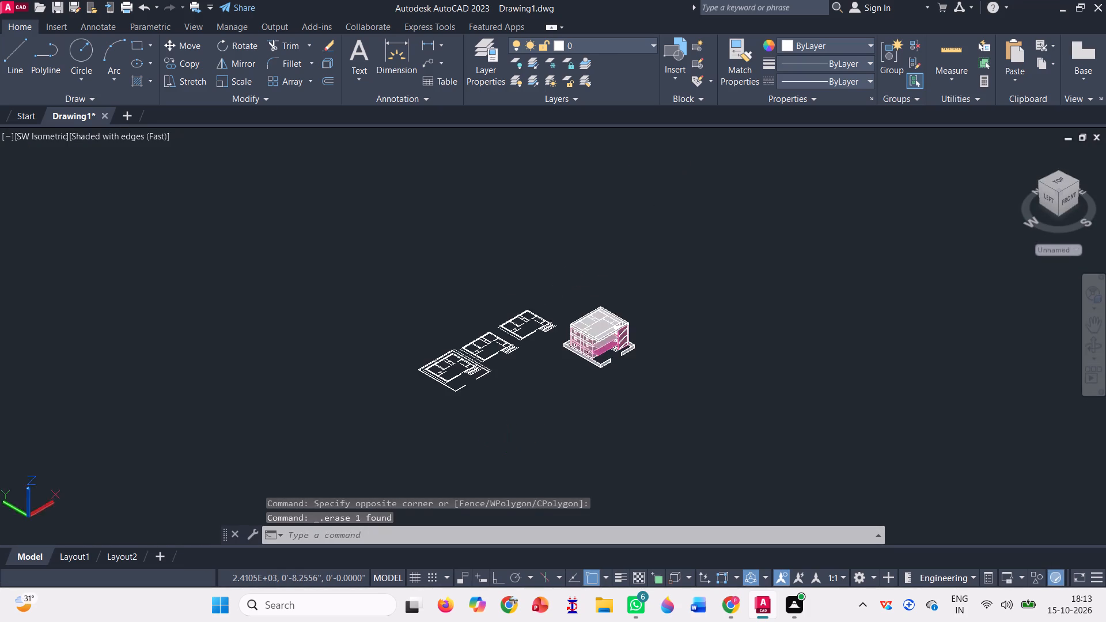
scroll(457, 475, up, 2)
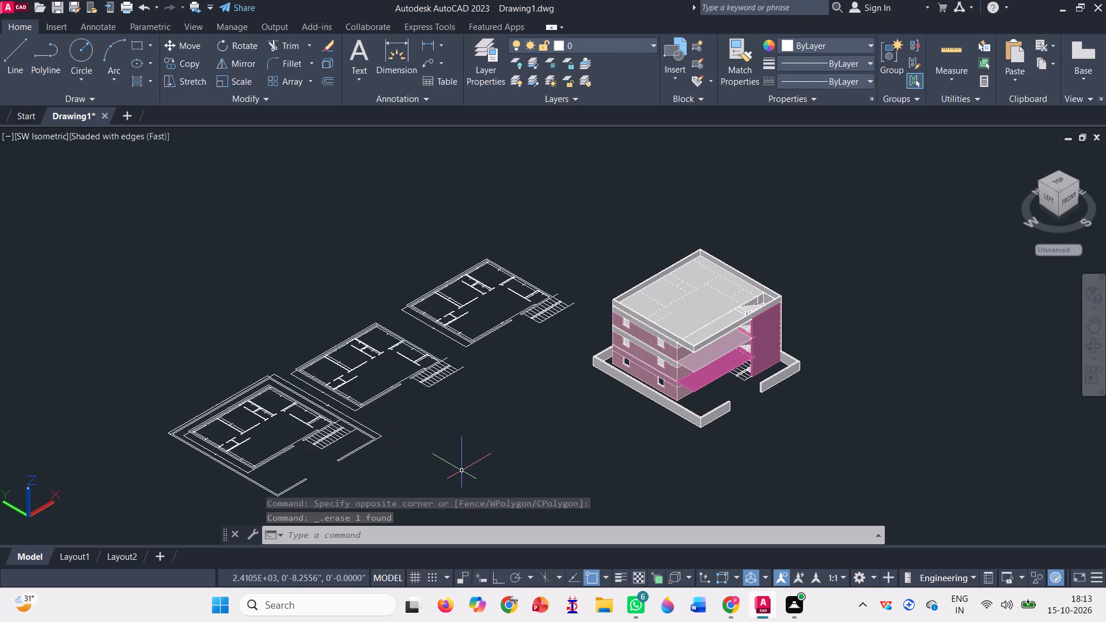
scroll(474, 473, up, 1)
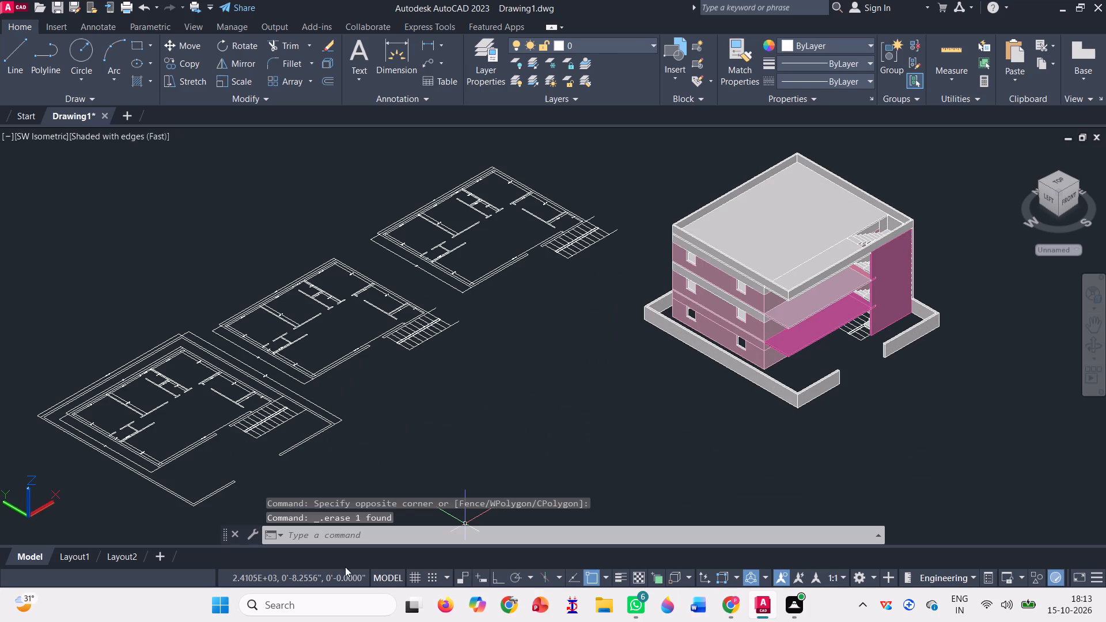
click(357, 531)
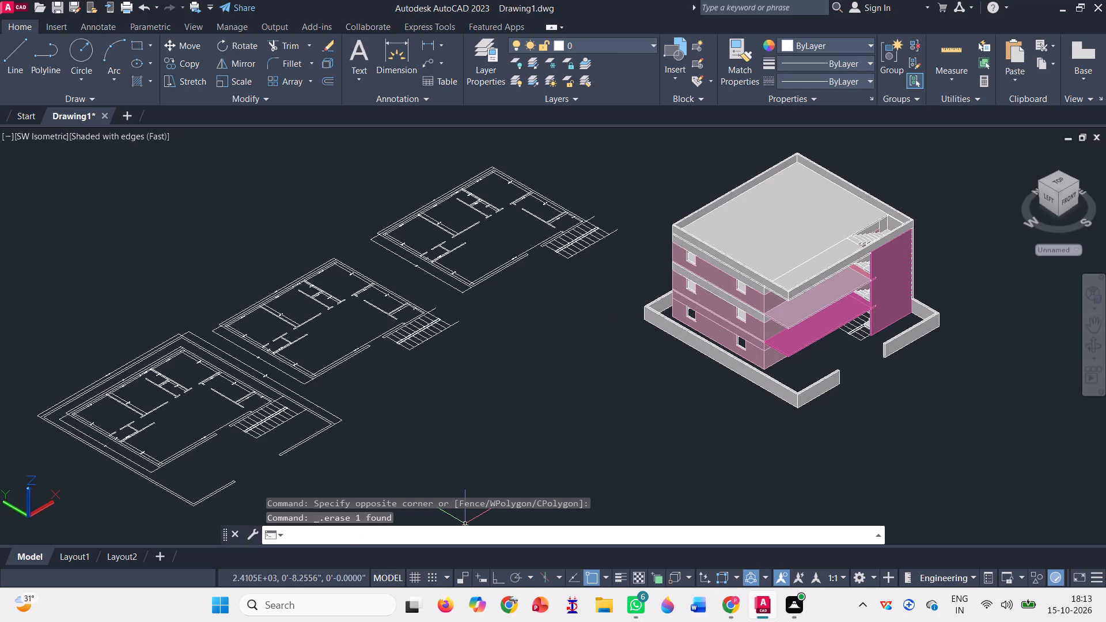
text(lo)
key(g)
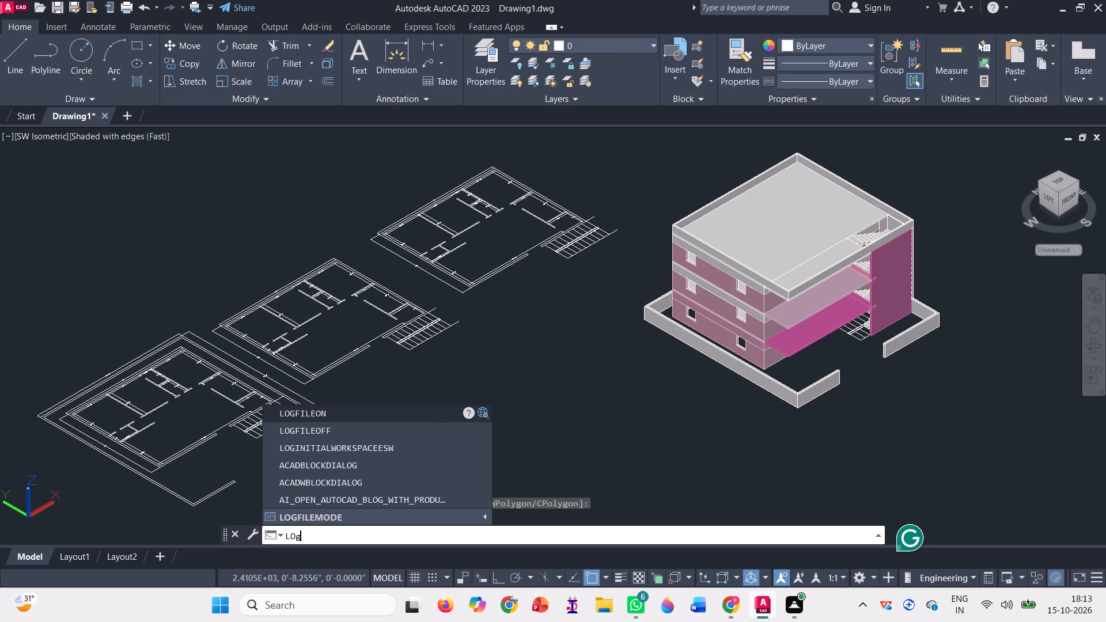
key(Down)
key(Return)
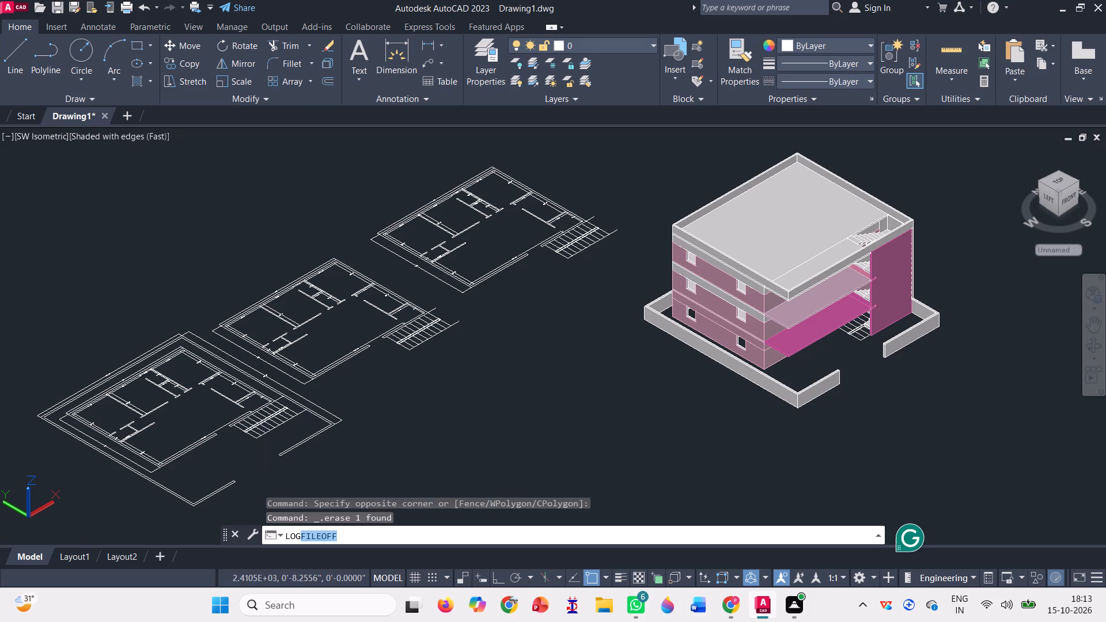
Save the drawing in Documents as "Modern Multi-Storey Apartment Building.." in AutoCAD 2018 Drawing format.
key(ctrl+s)
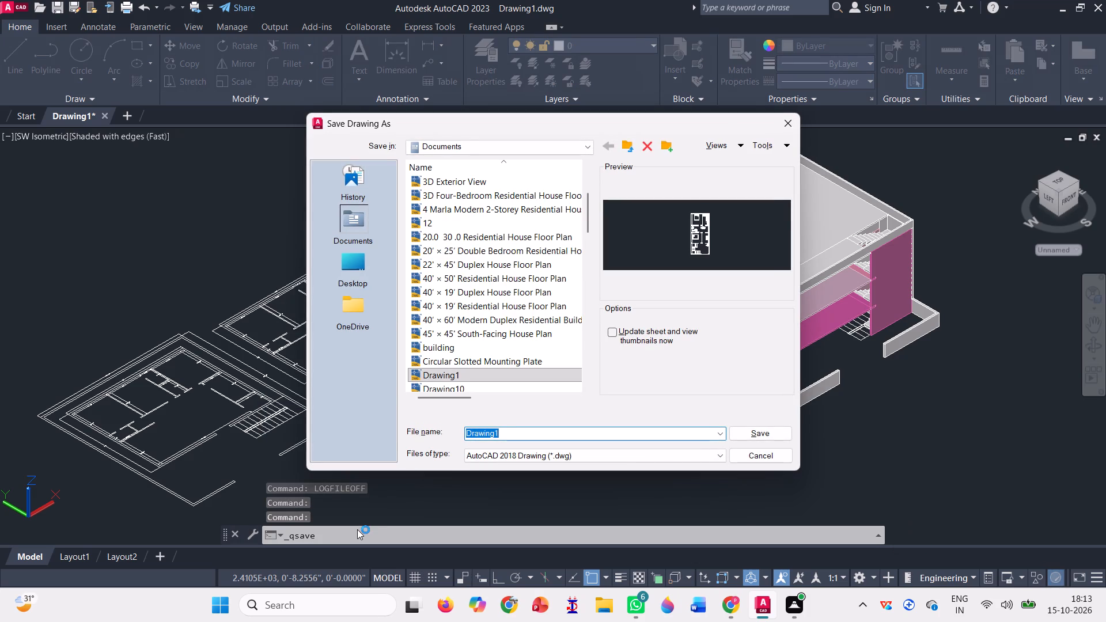
key(BackSpace)
key(ctrl+v)
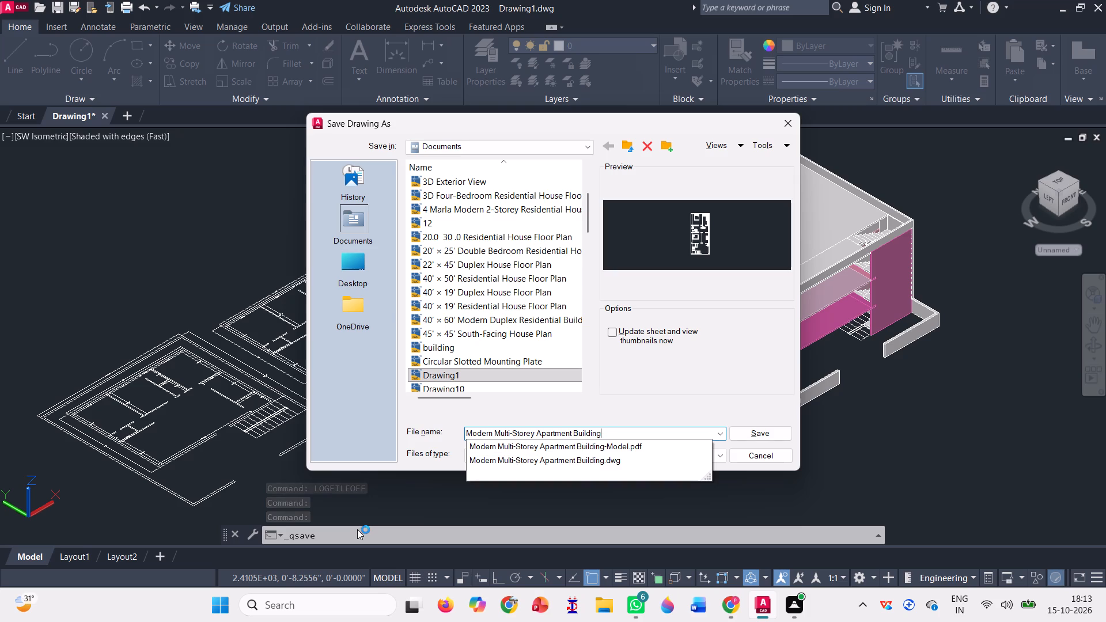
key(period)
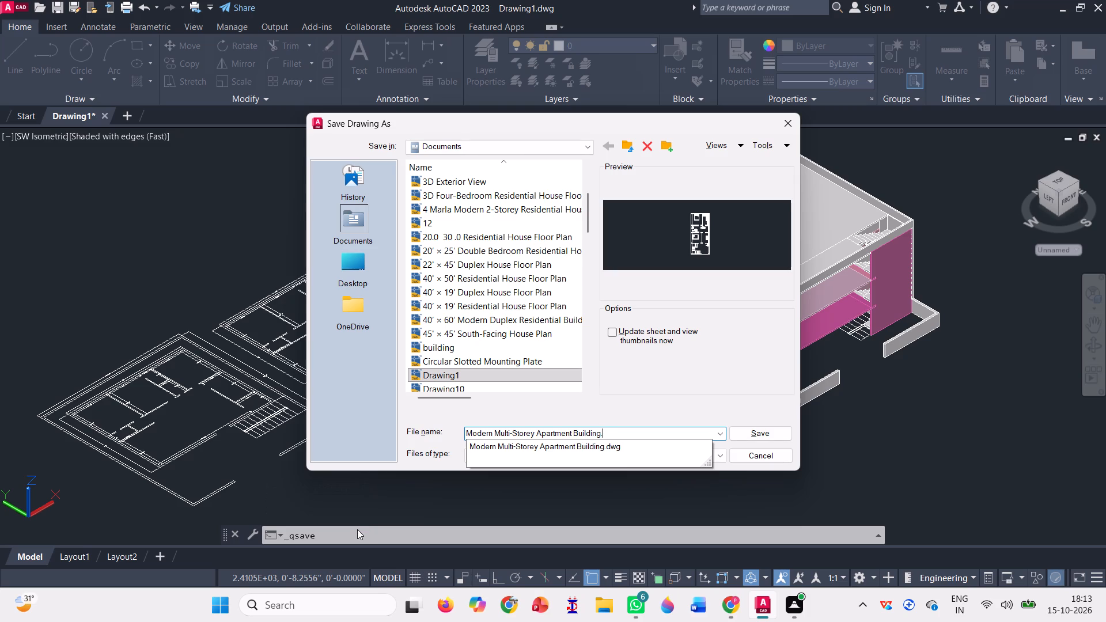
key(period)
key(Return)
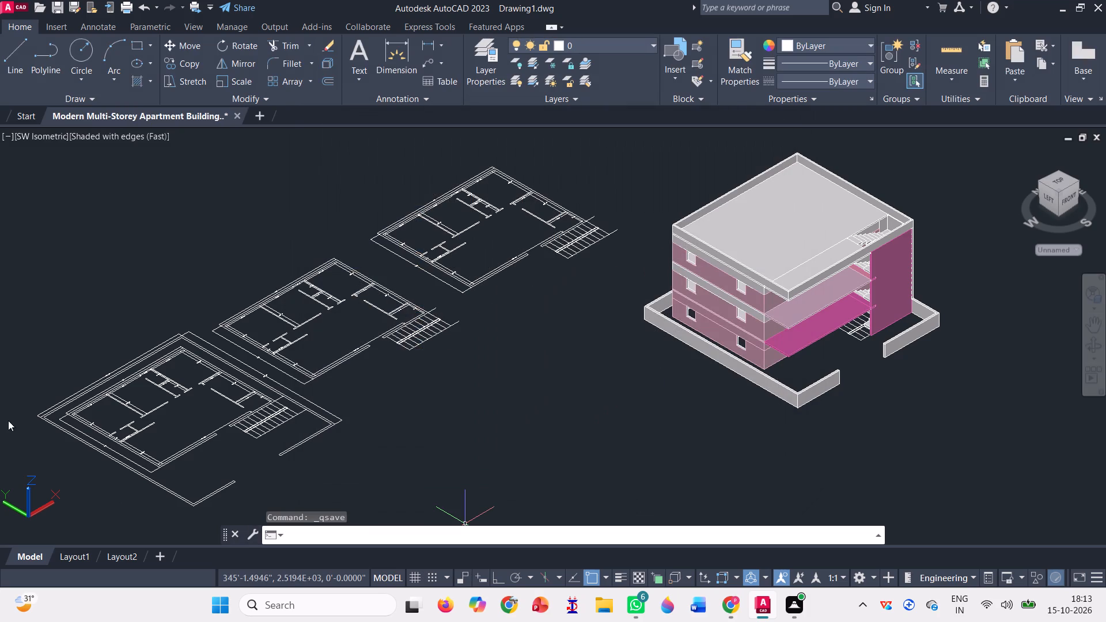
Set up the model plot with AutoCAD PDF (Smallest File).pc3 in landscape orientation and apply the settings to the layout.
click(124, 5)
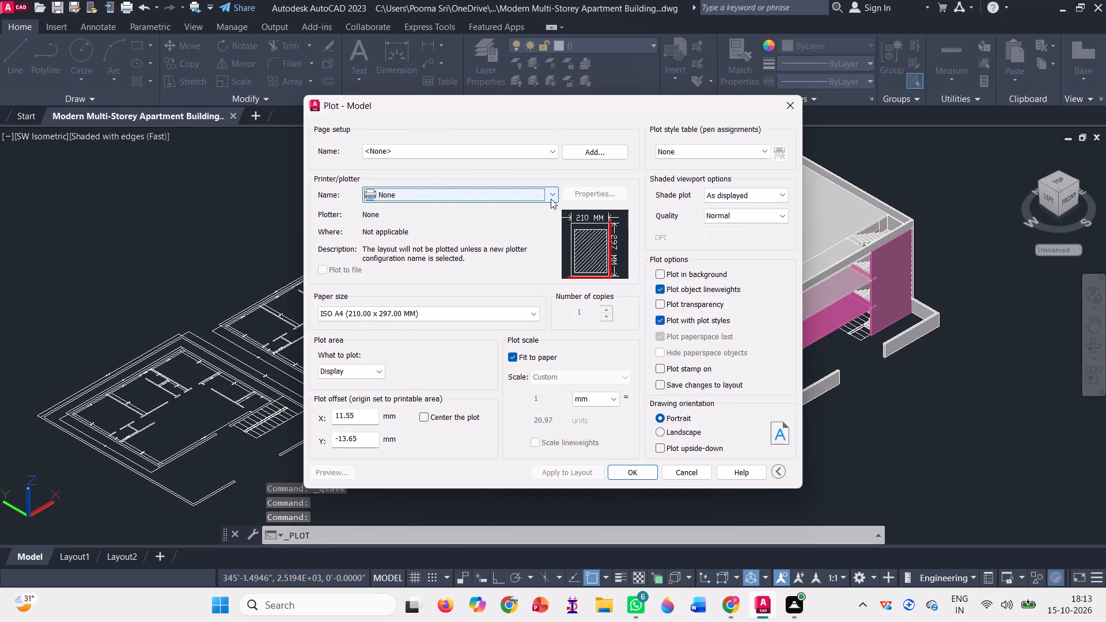
click(551, 199)
click(510, 271)
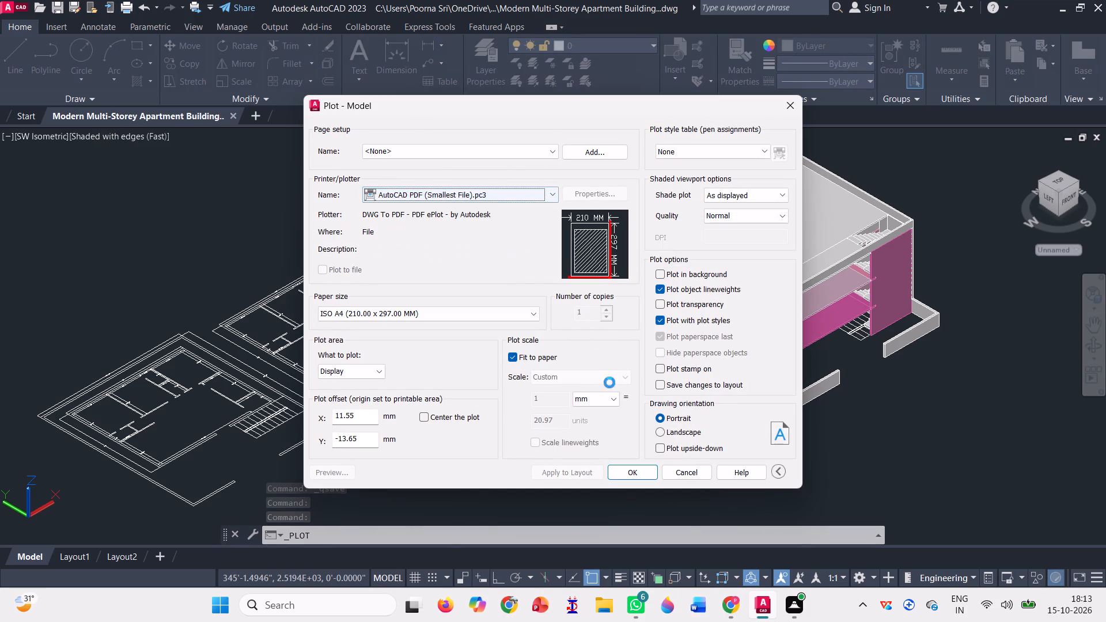
click(661, 430)
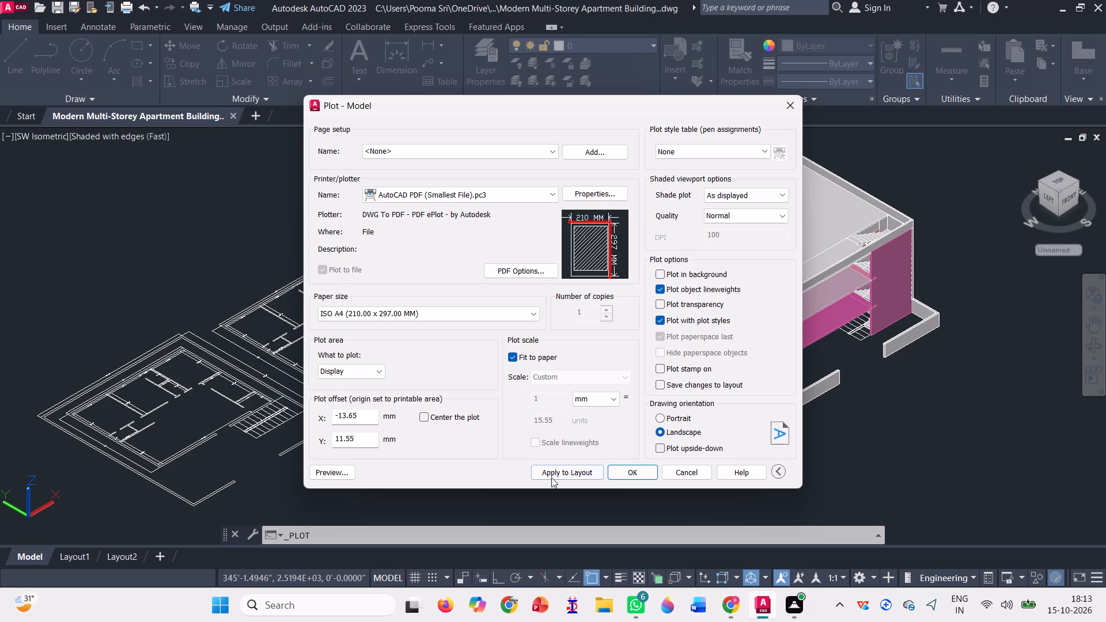
click(551, 478)
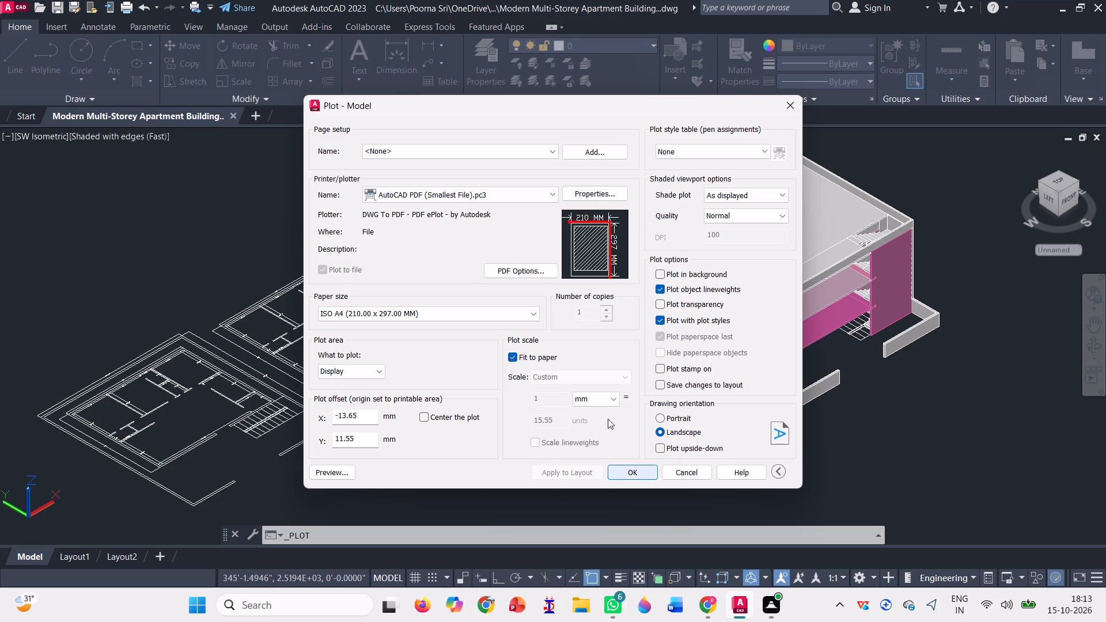
Plot the model view to PDF, saving it in Documents as "Modern Multi-Storey Apartment Building..-Model.pdf".
click(555, 190)
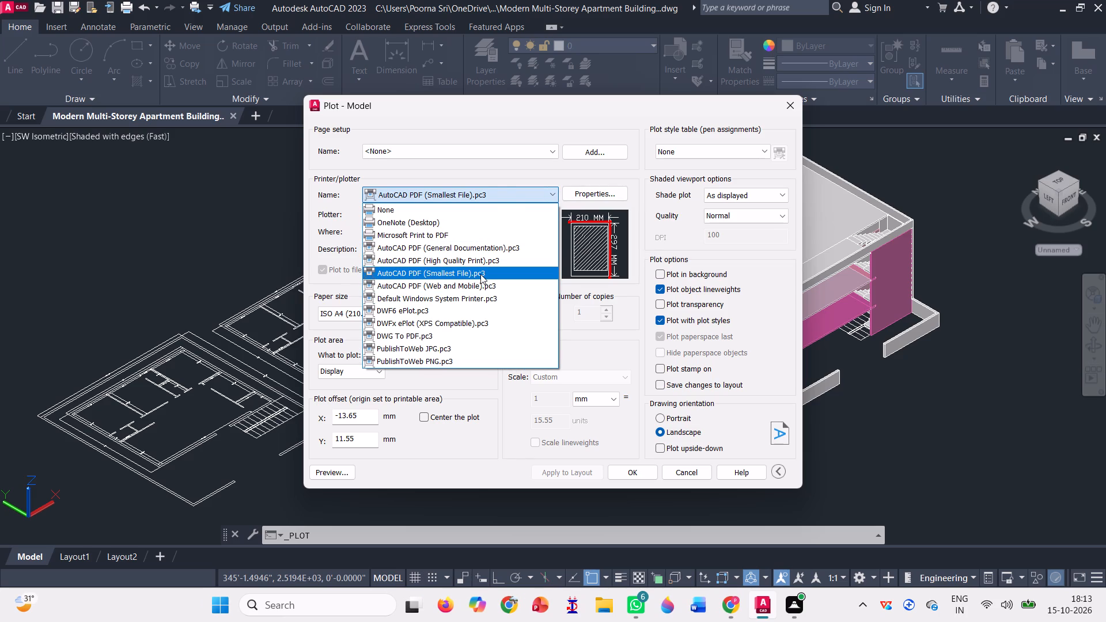
click(621, 473)
click(621, 473)
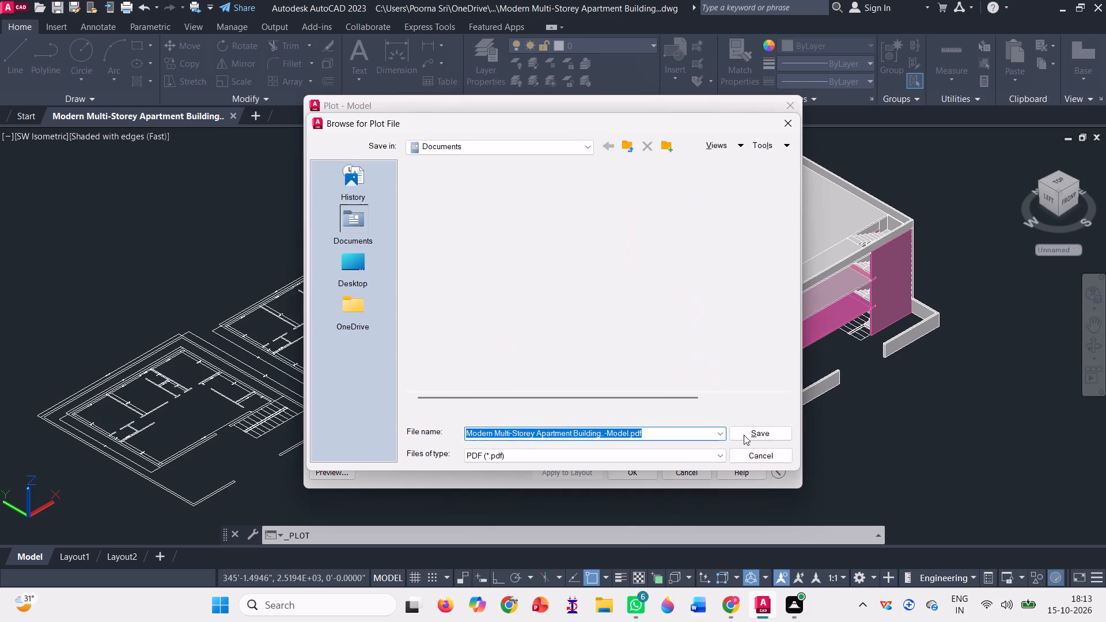
click(743, 433)
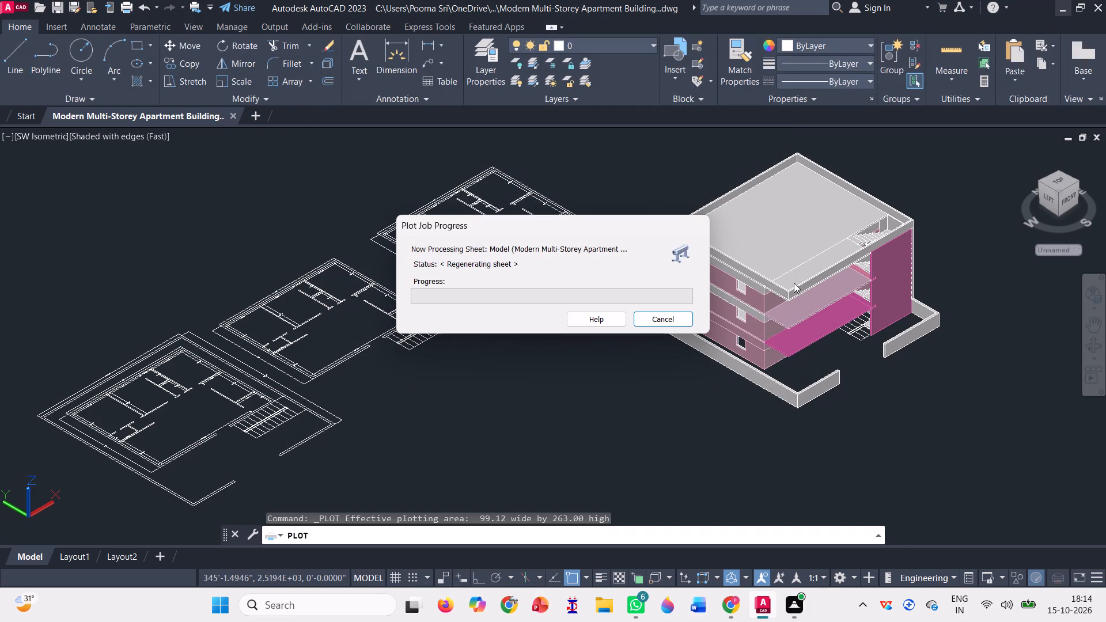
Minimise the drawing window and close the plotted PDF in WPS Office.
click(1056, 11)
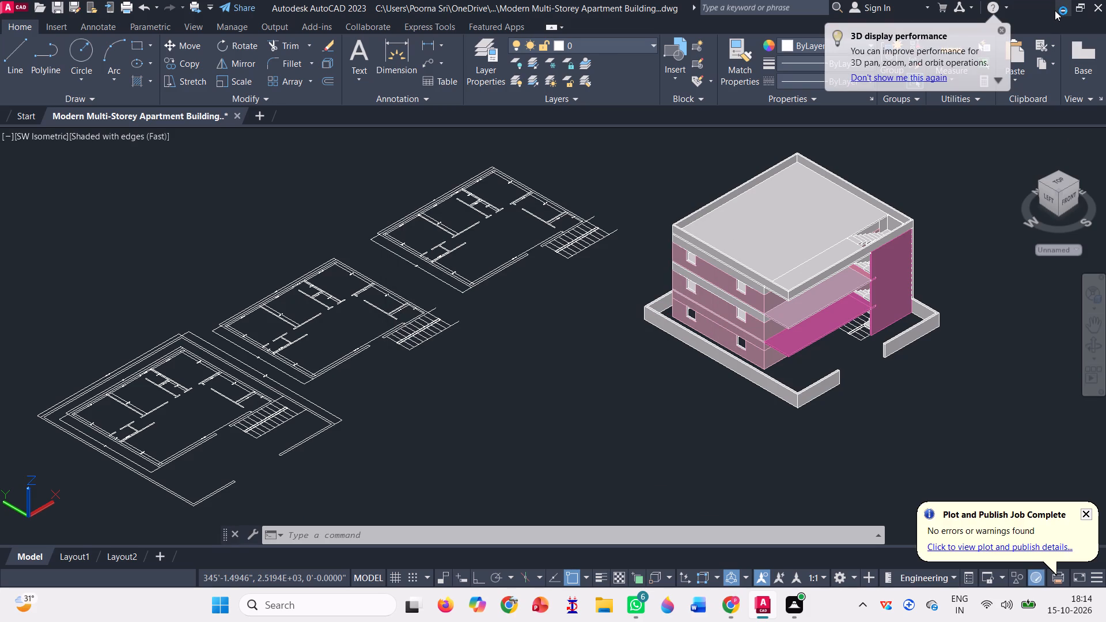
click(1062, 7)
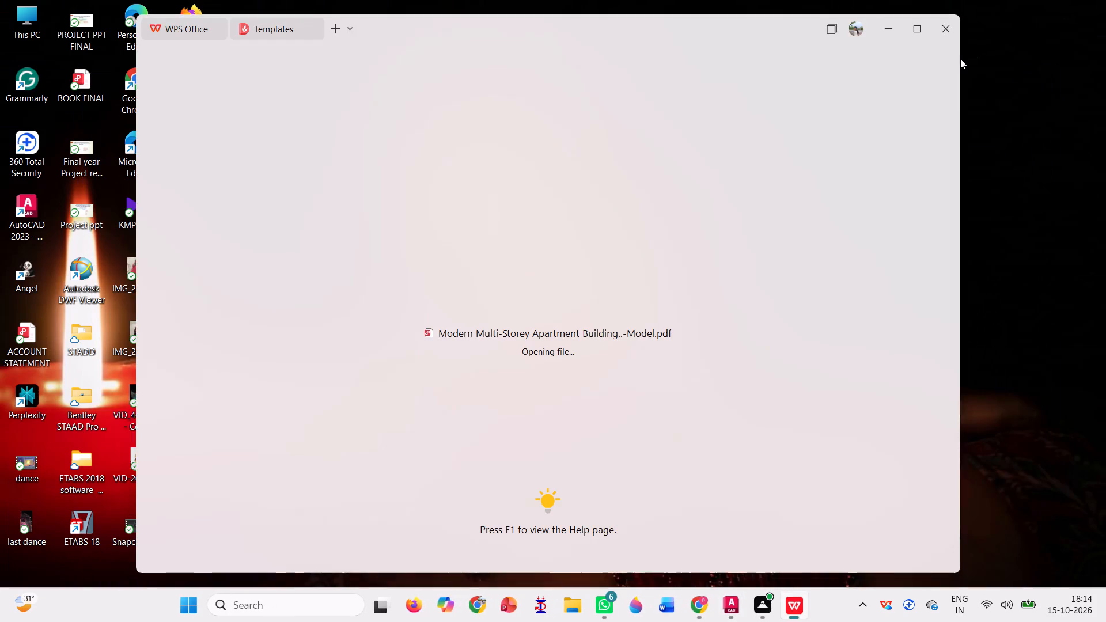
triple_click(953, 27)
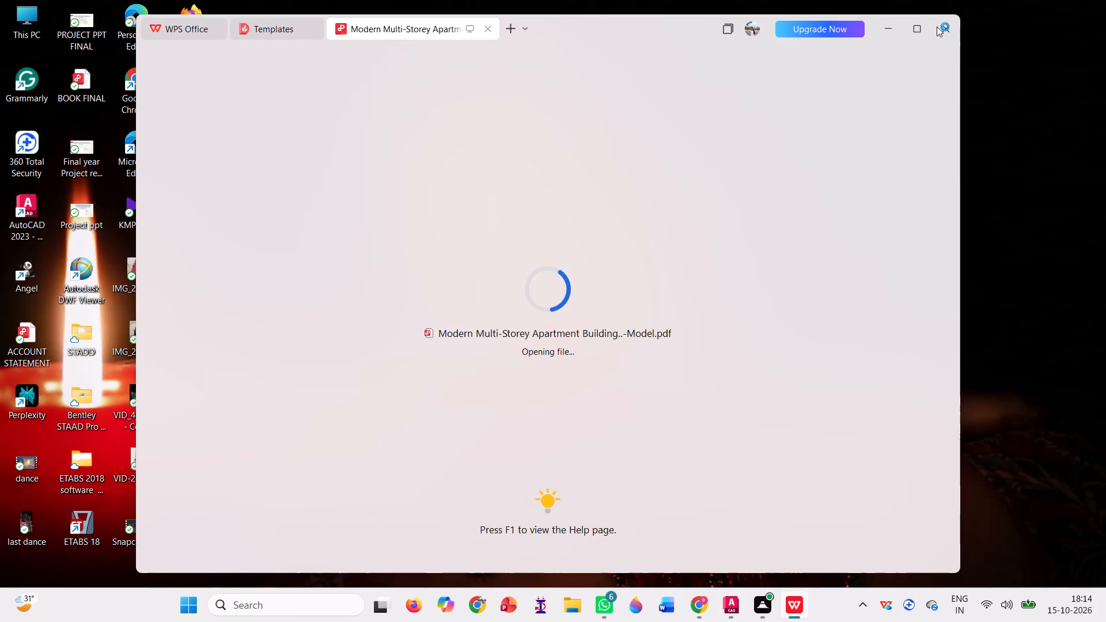
double_click(943, 28)
double_click(943, 28)
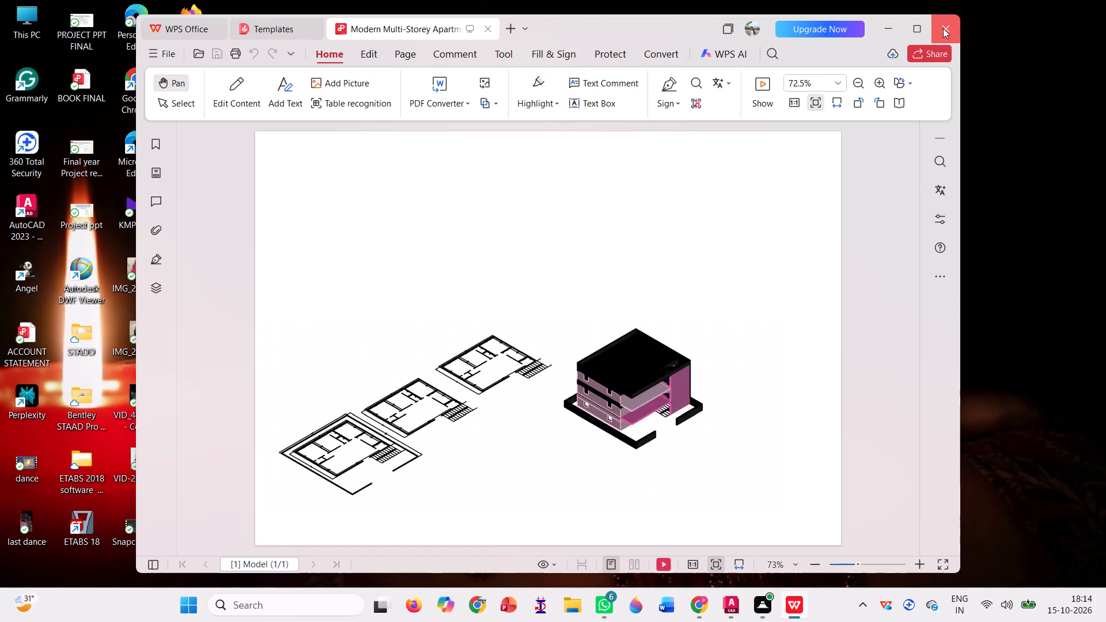
triple_click(943, 28)
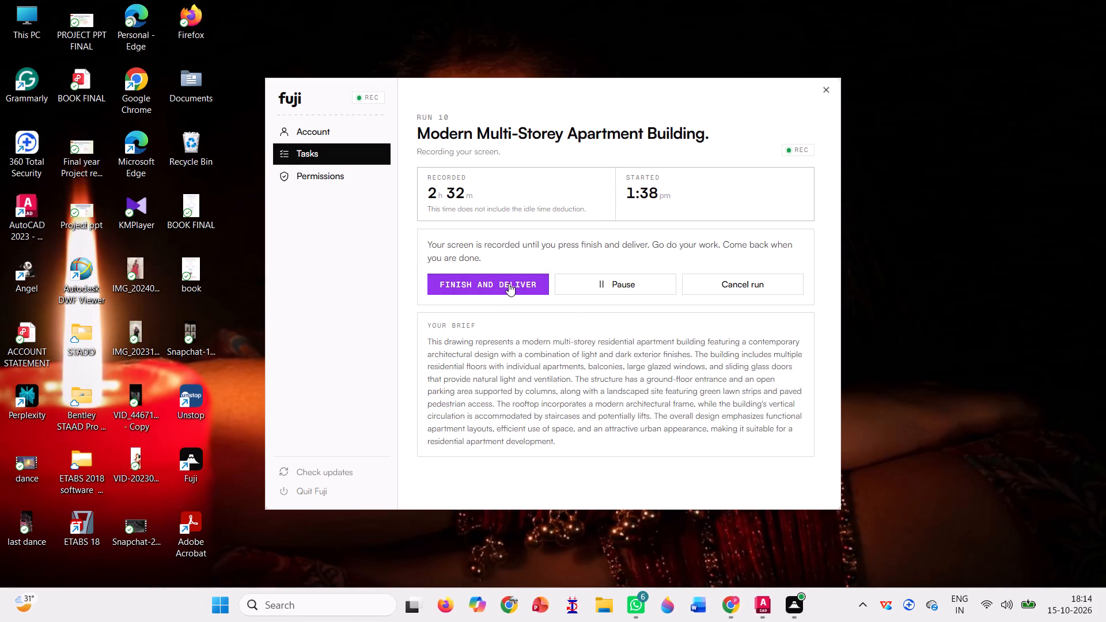